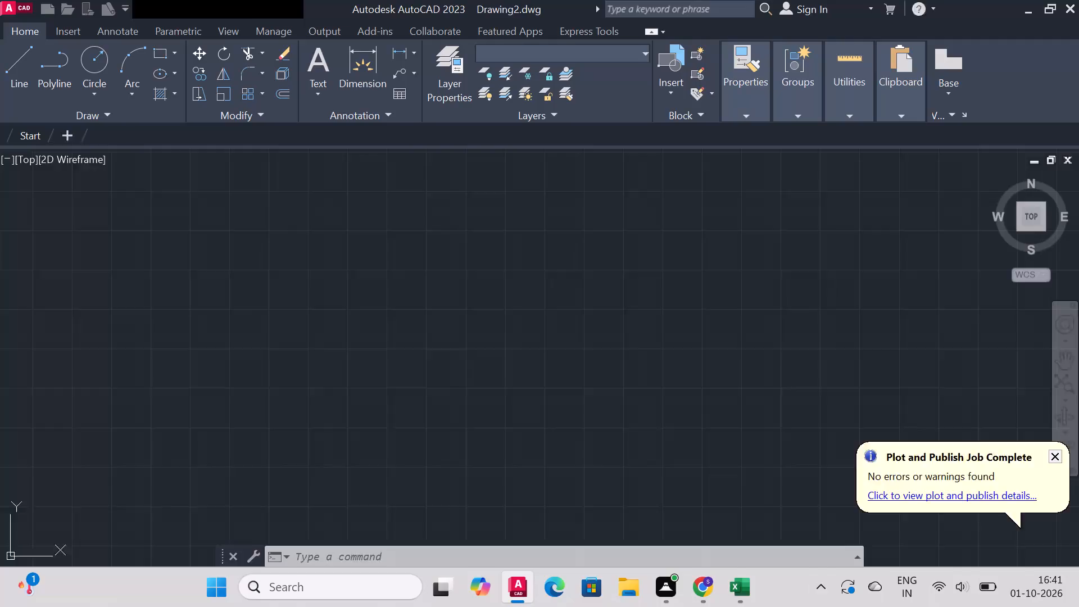
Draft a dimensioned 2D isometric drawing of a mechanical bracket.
Turn on command log file recording with LOGFILEON.
left_click(360, 508)
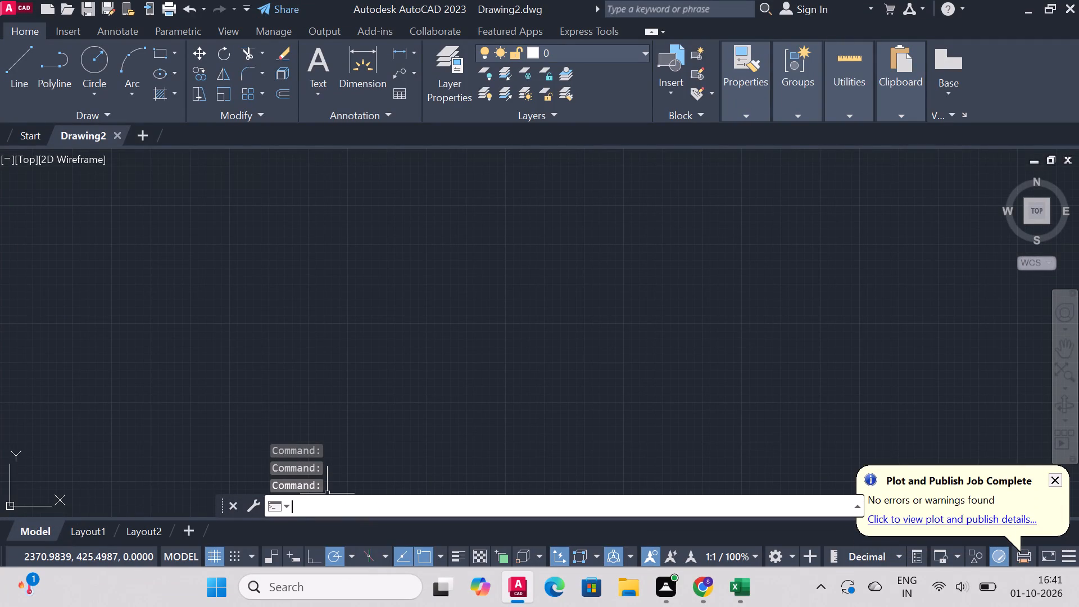
type("log")
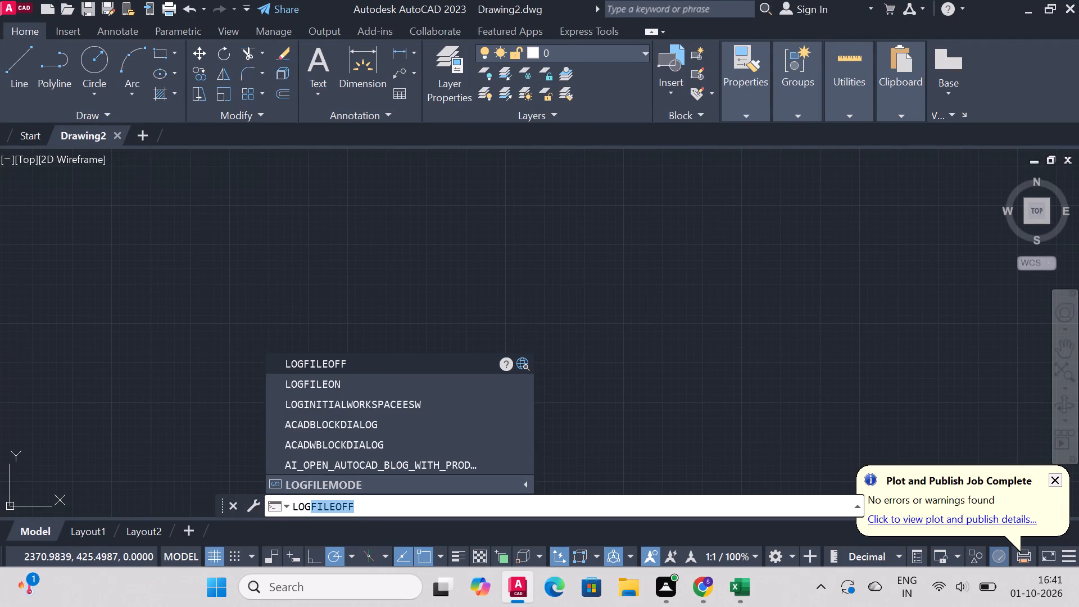
key("Down")
key("Return")
Set the model space limits from 0,0 to 100,100 and zoom to the whole drawing area.
type("limits")
key("Return")
type("0m")
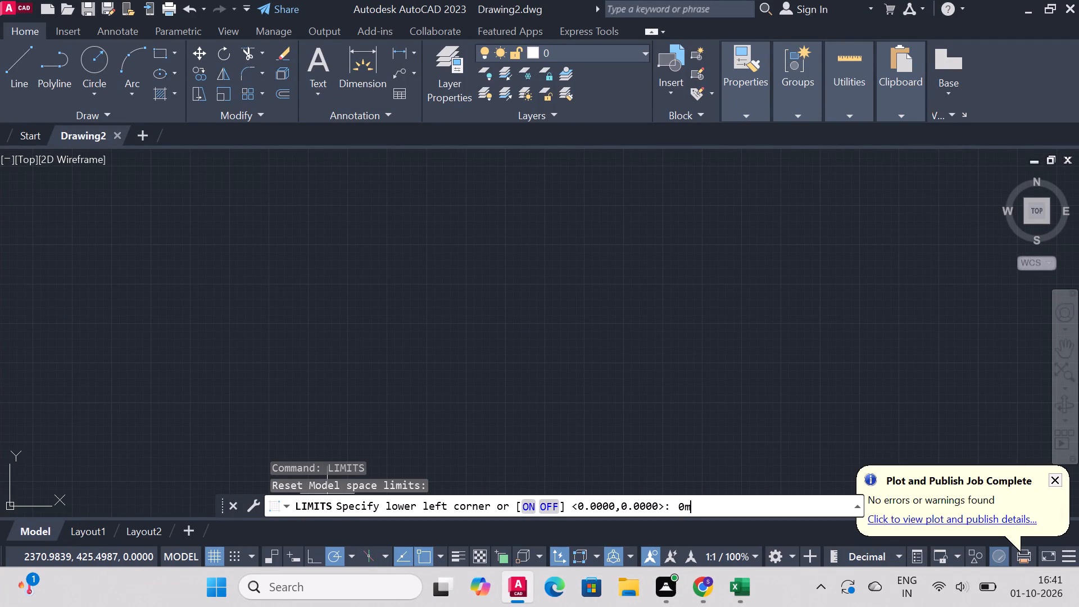
key("BackSpace")
key("comma")
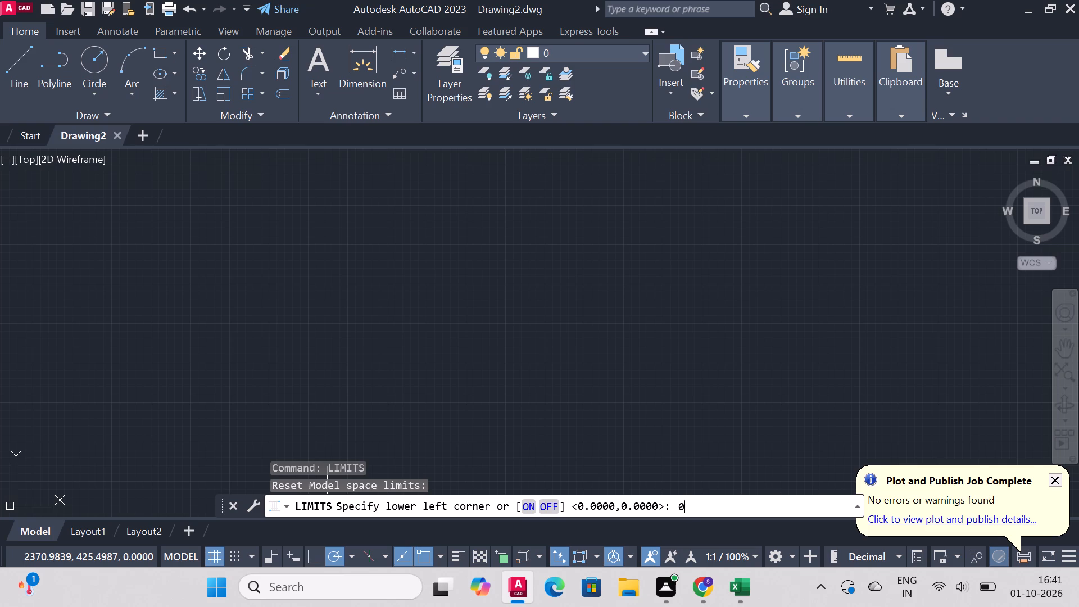
key("0")
key("Return")
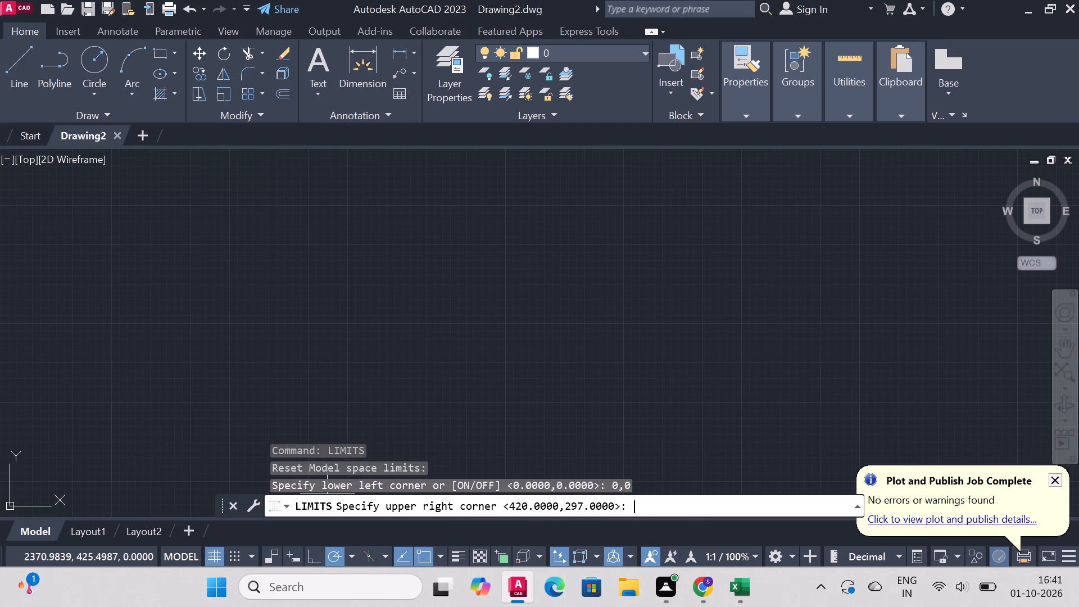
type("100,199")
key("BackSpace")
key("BackSpace")
type("00")
key("Return")
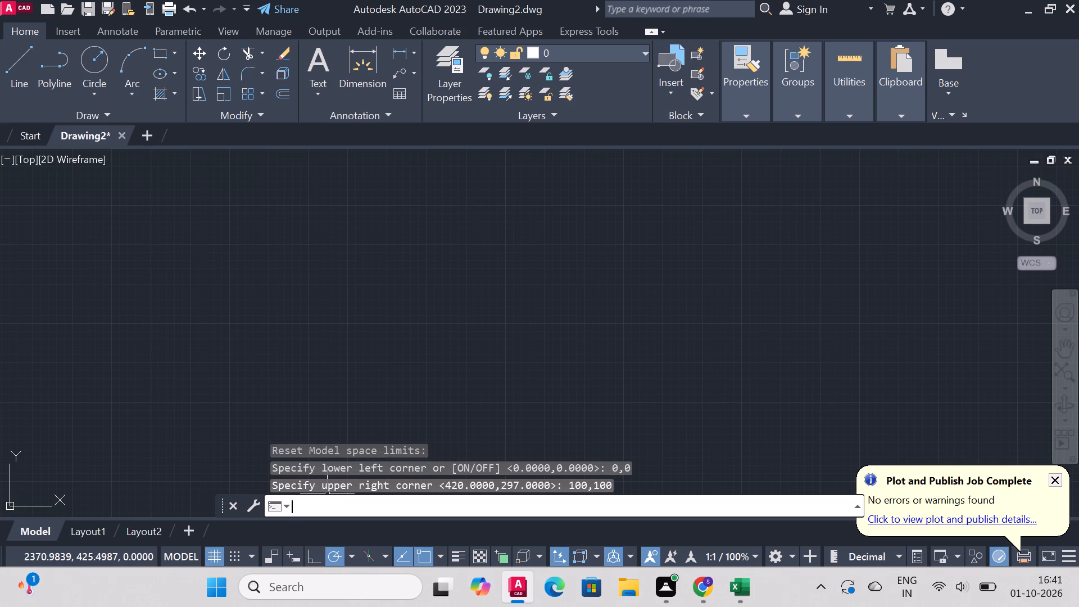
key("z")
key("Return")
key("a")
key("Return")
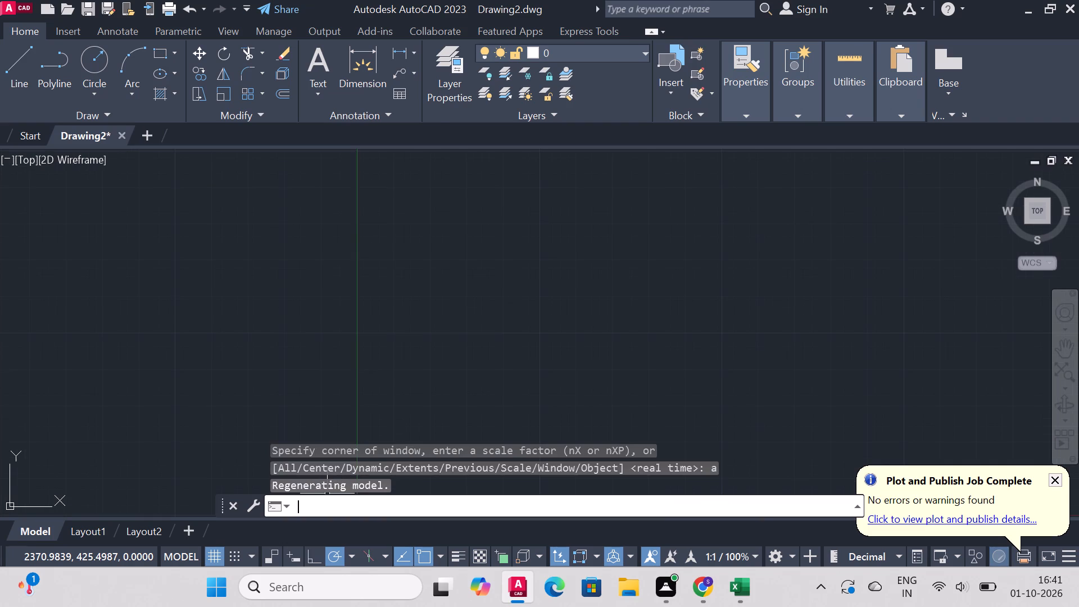
Modify the ISO-25 dimension style to use an arrow size of 3.
key("d")
key("Return")
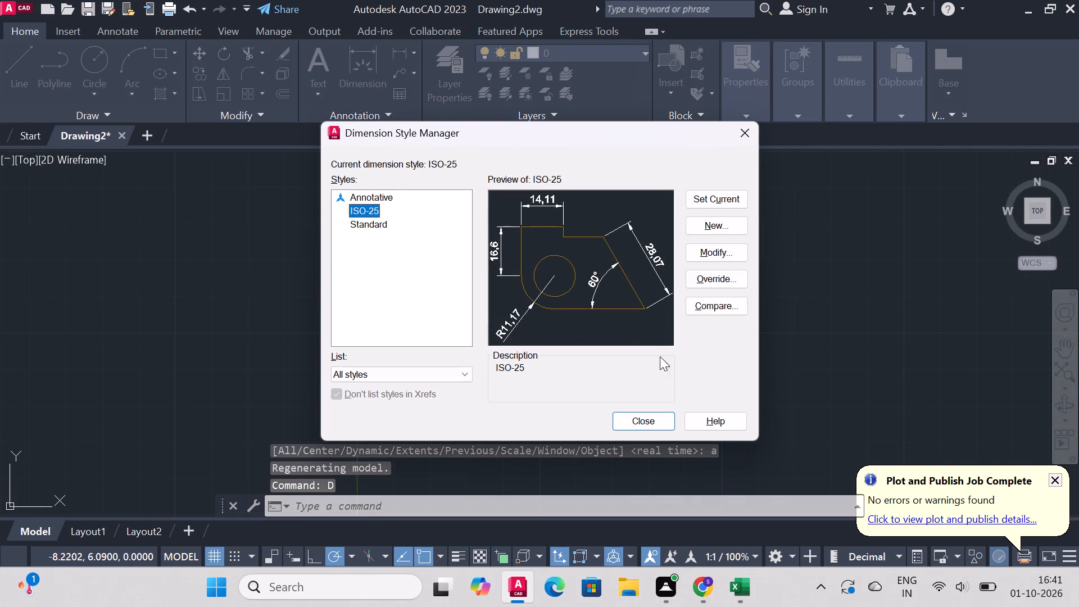
left_click(713, 255)
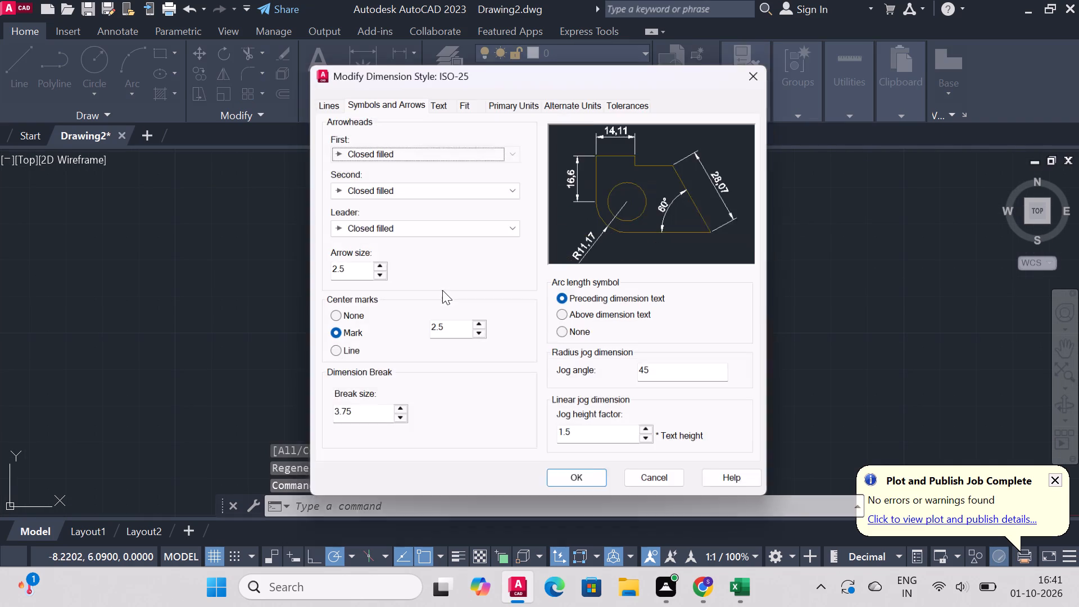
left_click(354, 261)
left_click_drag(351, 262, 197, 274)
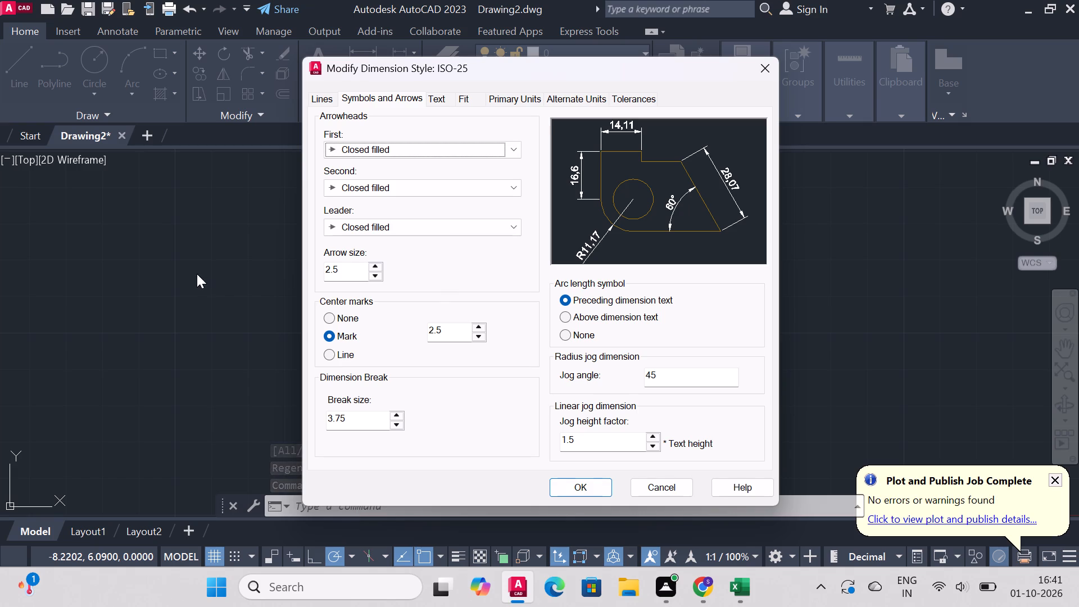
left_click_drag(197, 274, 197, 273)
left_click(337, 269)
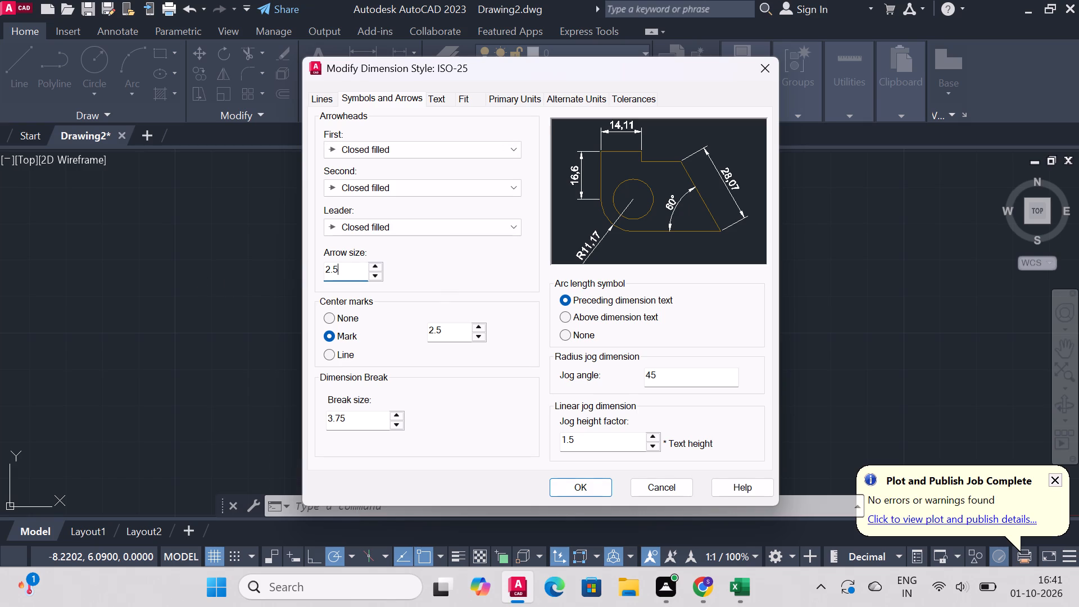
key("BackSpace")
key("BackSpace")
key("BackSpace")
key("3")
Set the ISO-25 dimension text height to 5, make the style current and close the style manager.
left_click(434, 99)
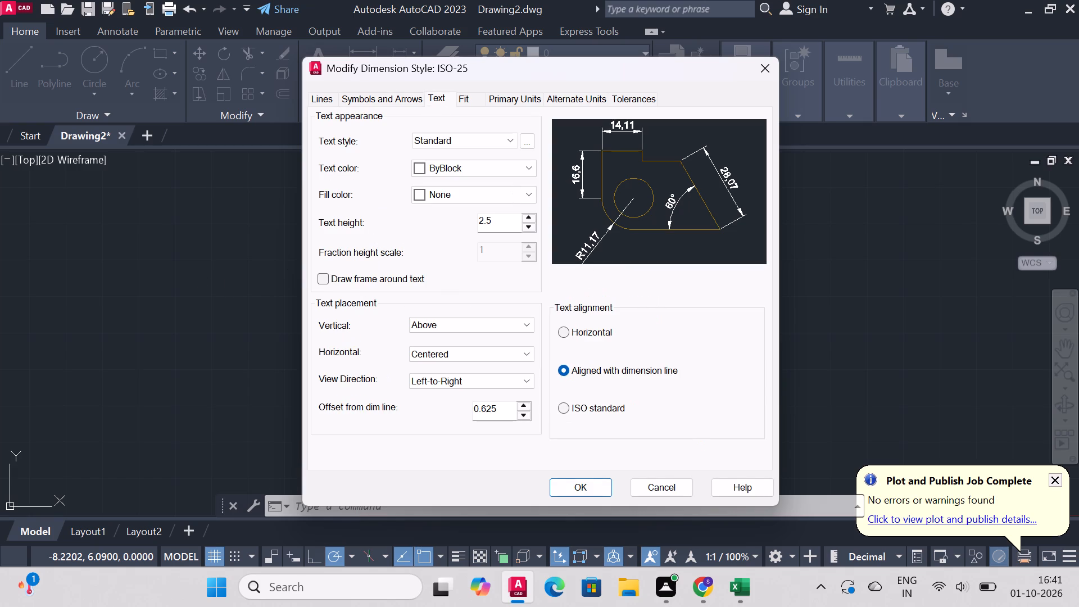
left_click_drag(498, 228, 393, 288)
key("5")
left_click(591, 488)
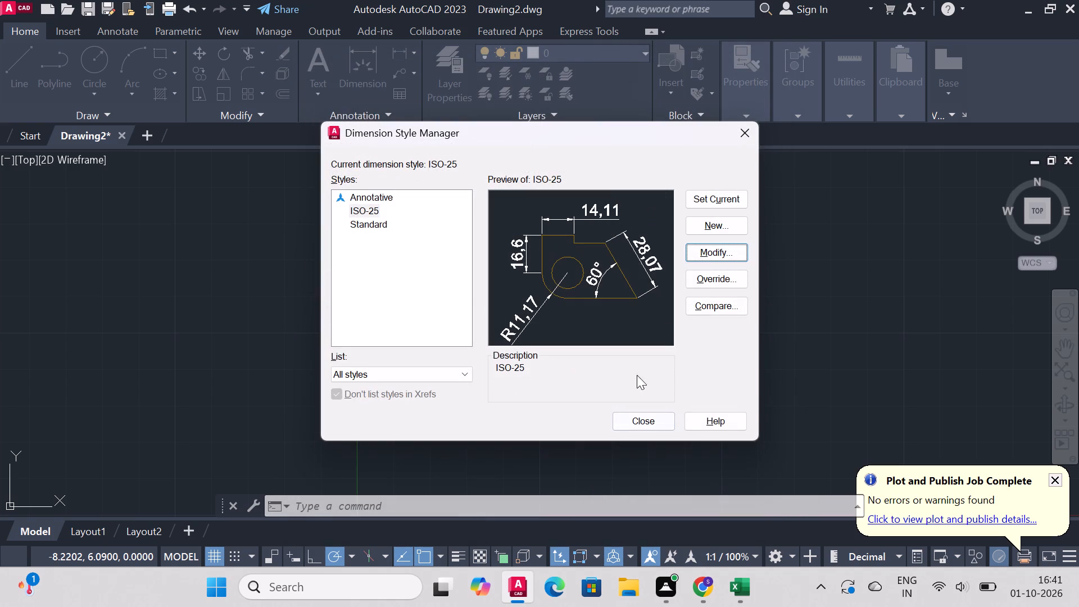
left_click(715, 195)
left_click(643, 415)
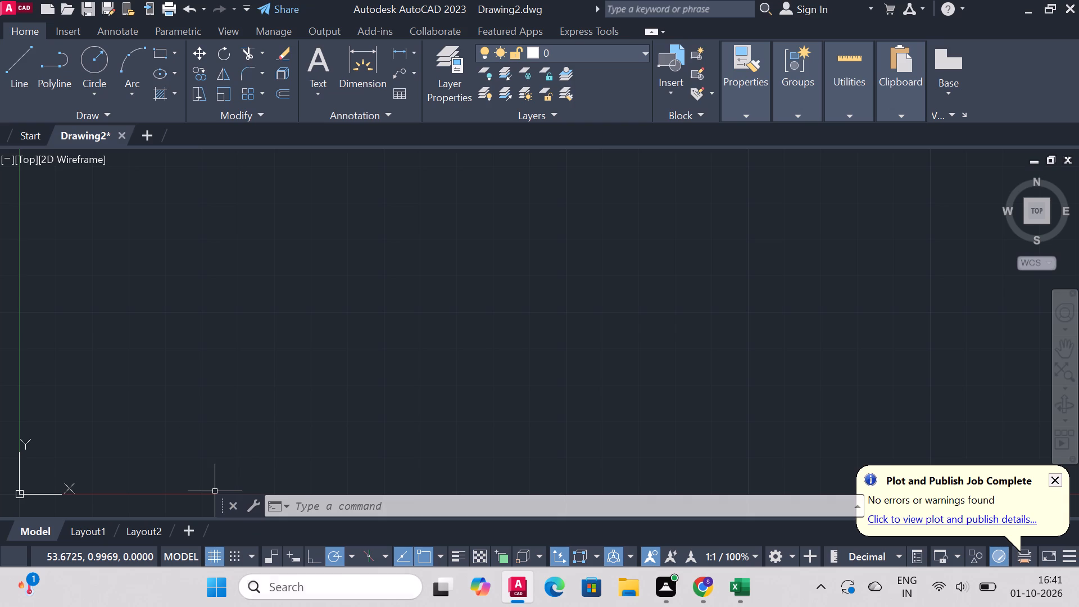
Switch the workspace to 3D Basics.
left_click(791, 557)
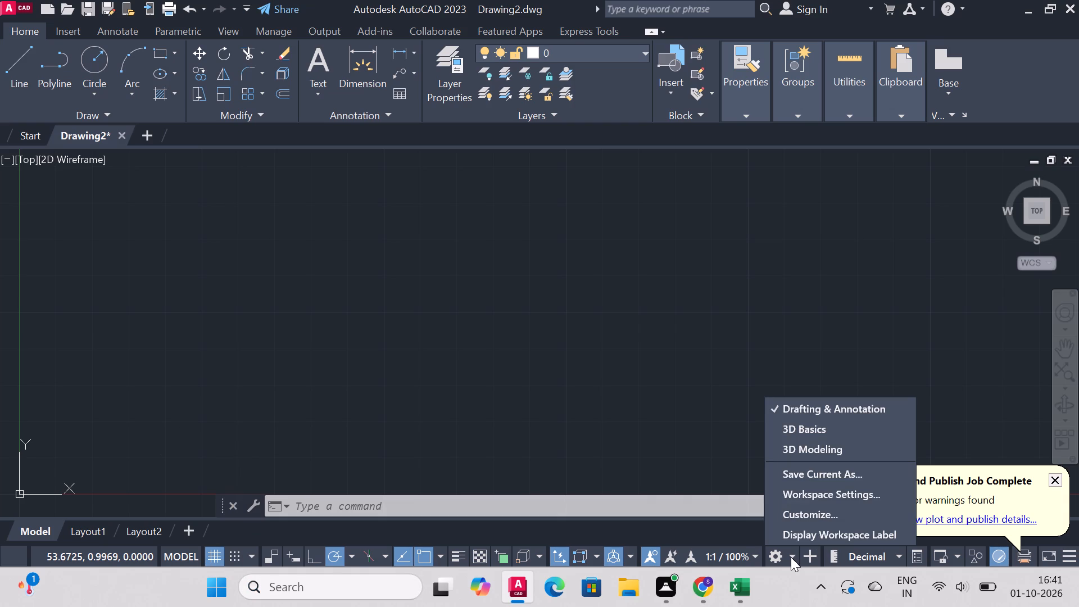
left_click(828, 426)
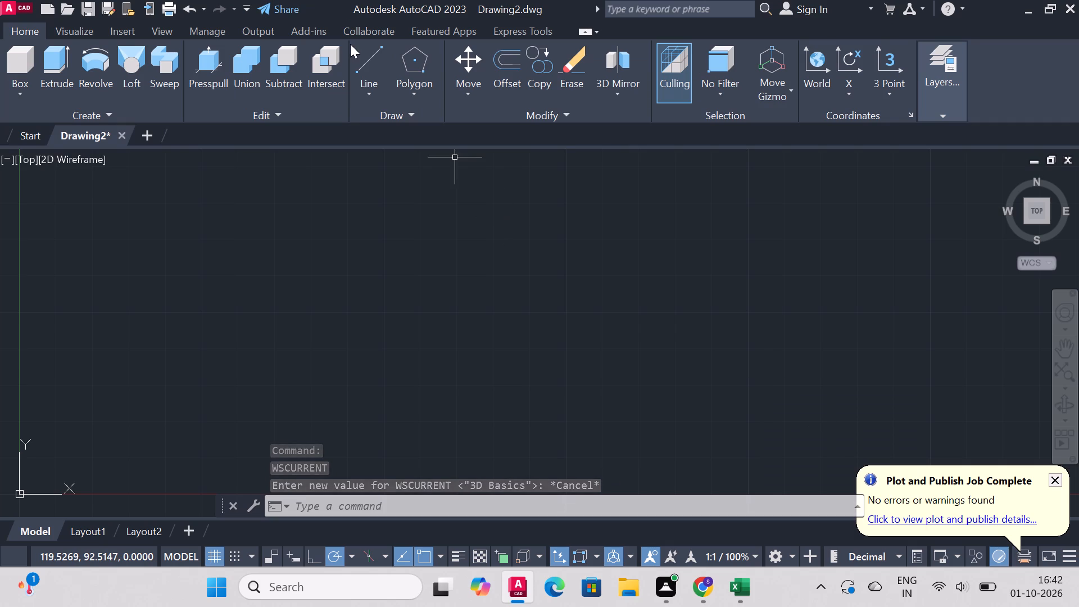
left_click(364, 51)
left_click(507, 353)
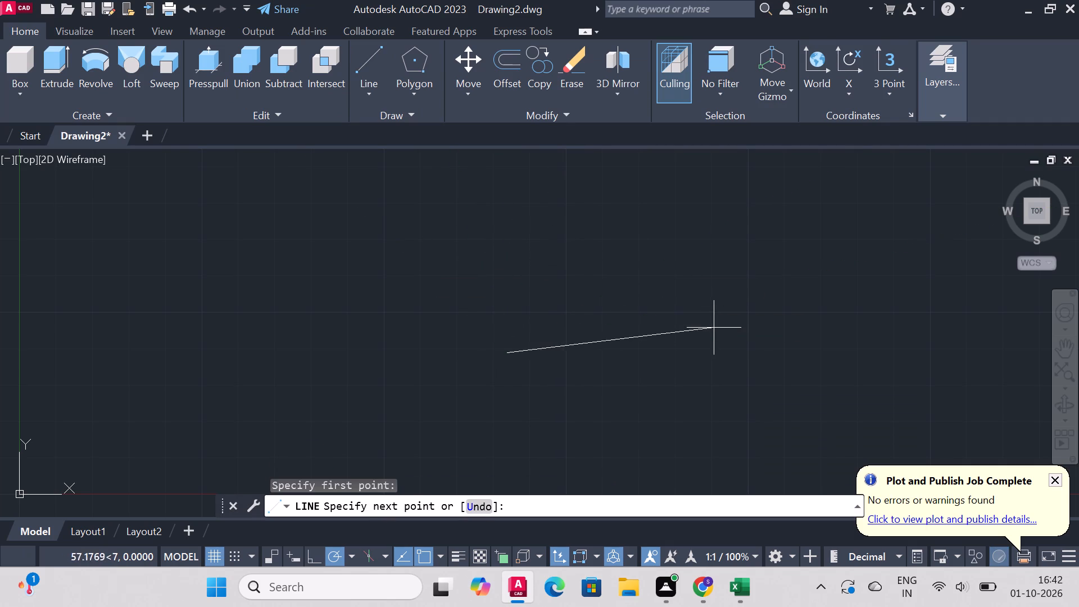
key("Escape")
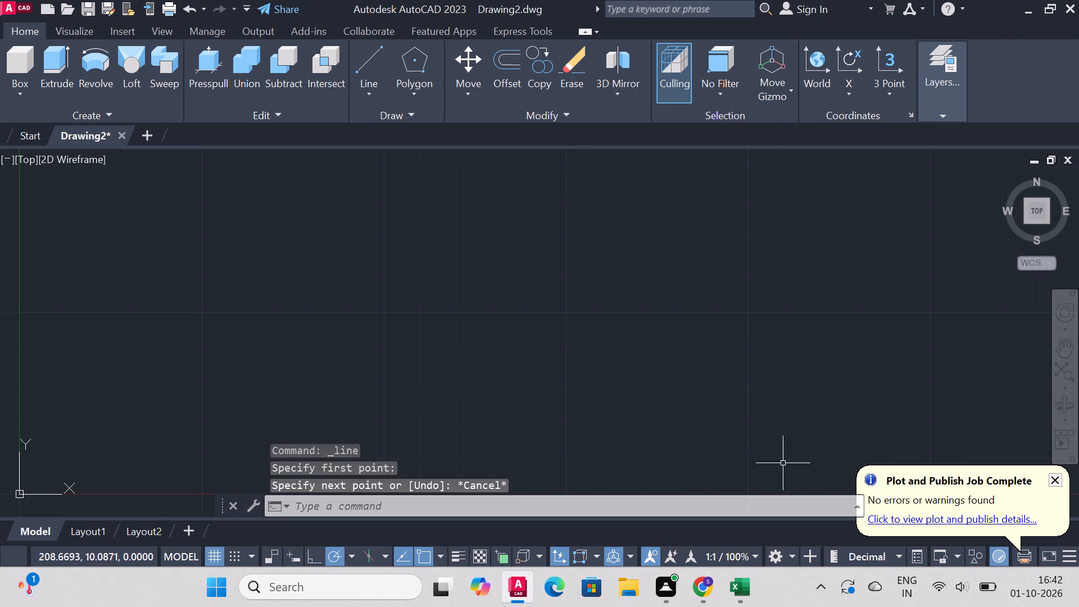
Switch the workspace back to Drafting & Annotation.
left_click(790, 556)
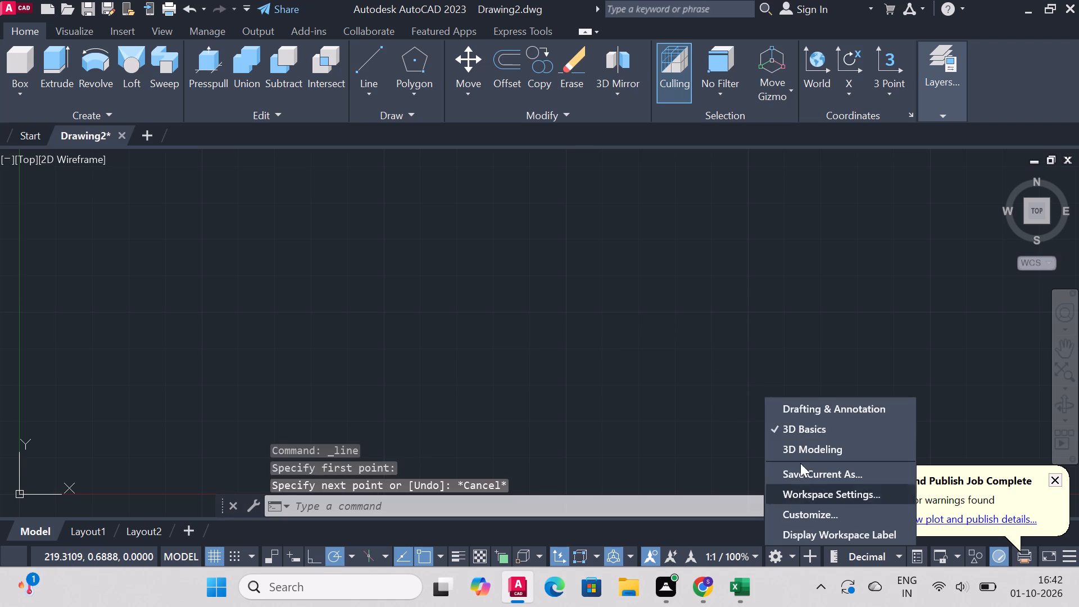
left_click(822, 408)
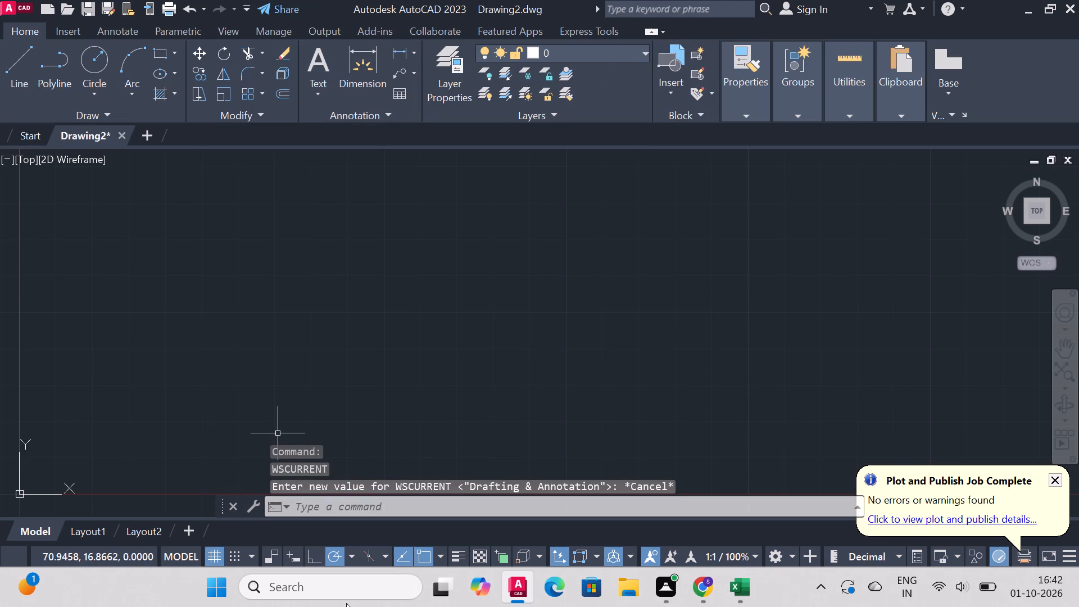
Turn on isometric drafting with the left isoplane.
left_click(368, 558)
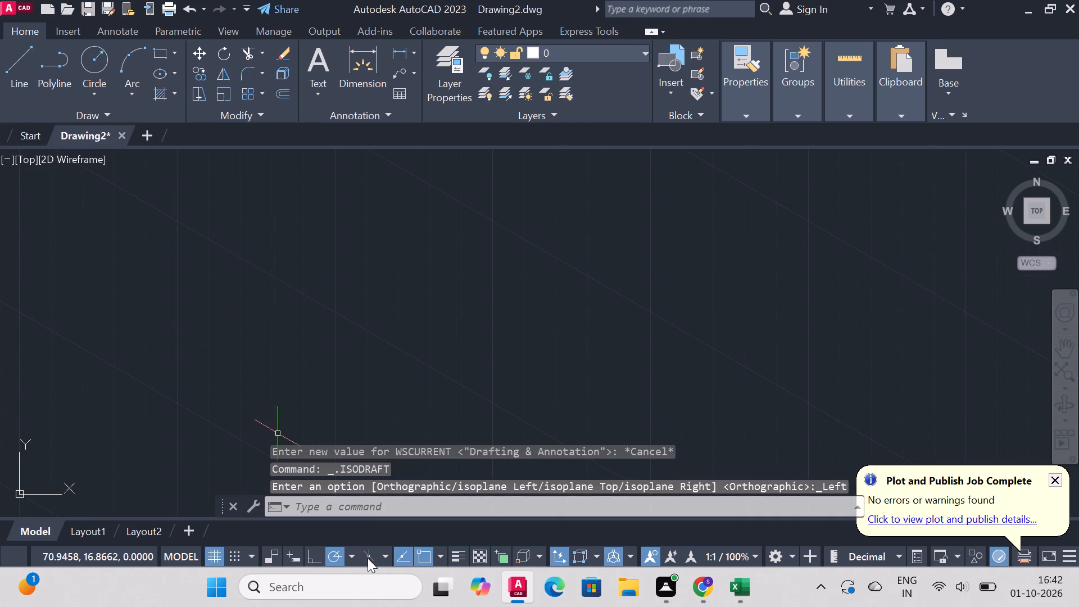
left_click(287, 469)
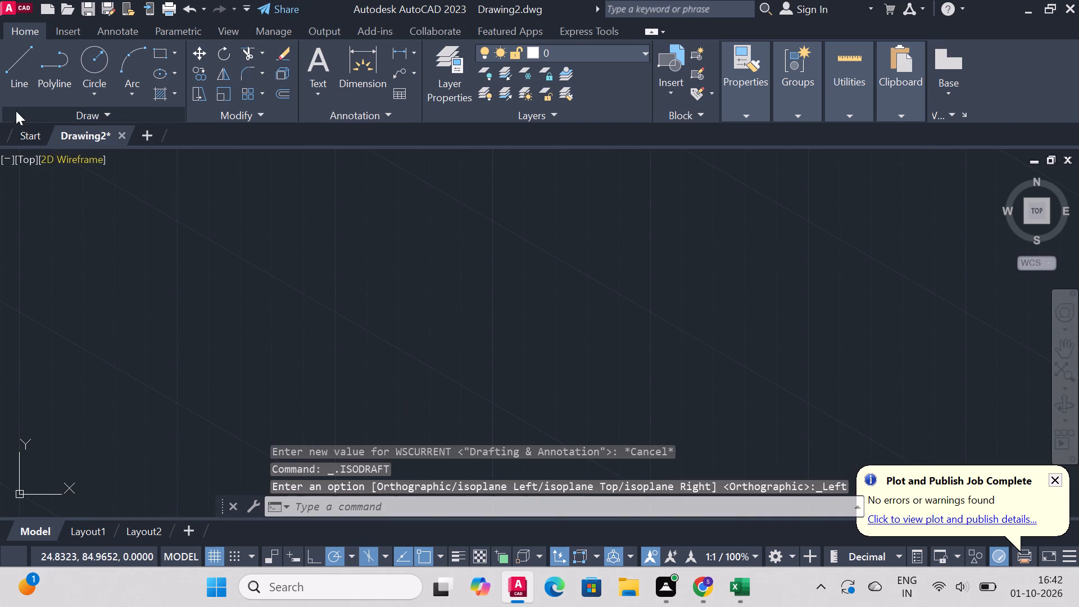
Draw connected lines from a free point: 20 units at 30°, 20 at 330°, 28 at 90° and 20 at 330°.
left_click(10, 62)
left_click(347, 360)
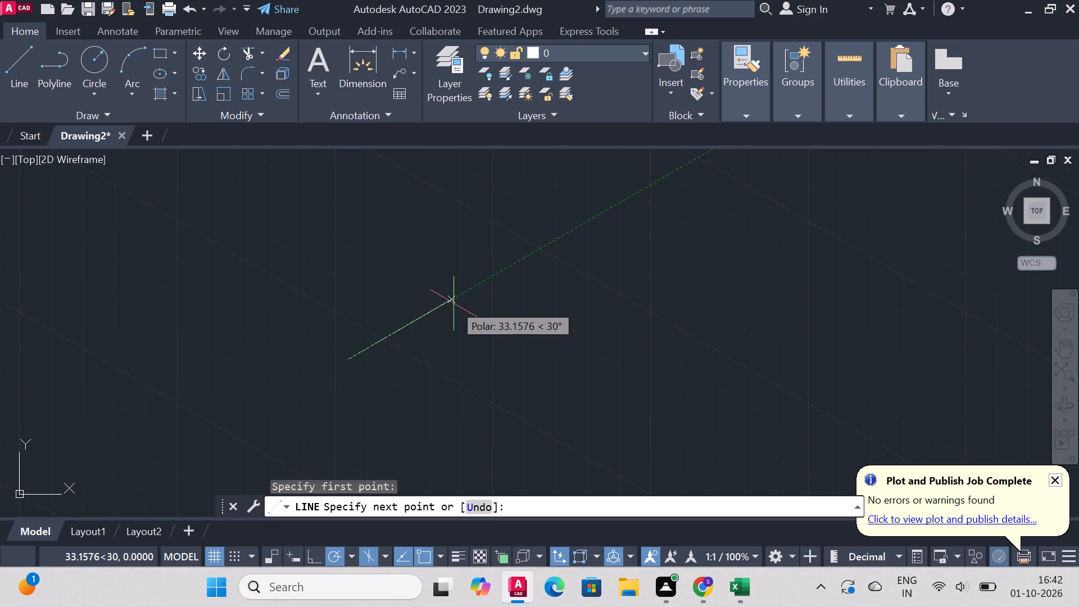
type("20")
key("Return")
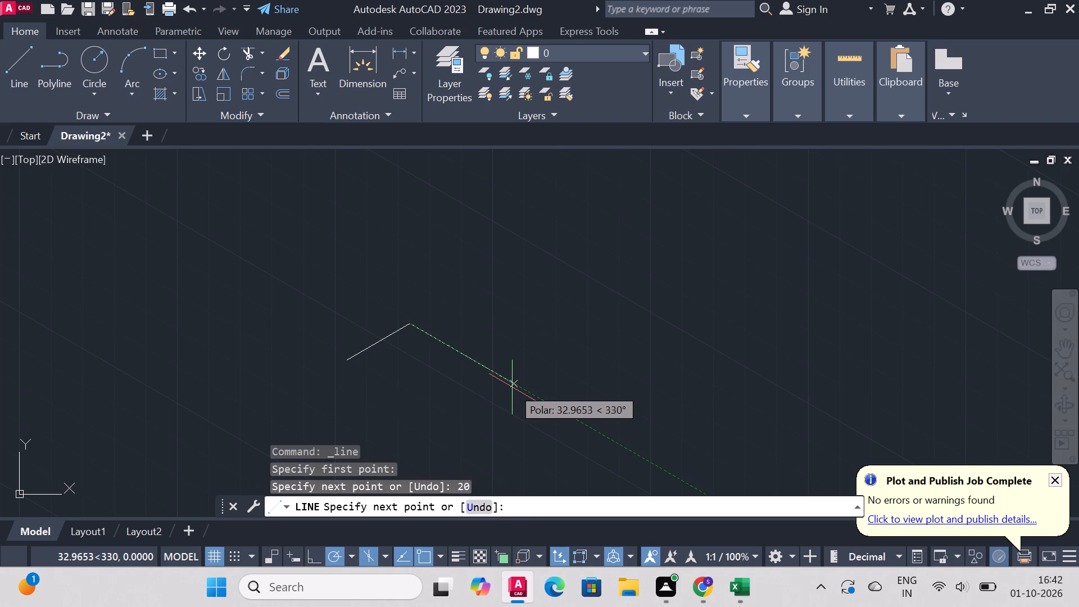
key("2")
key("0")
key("Return")
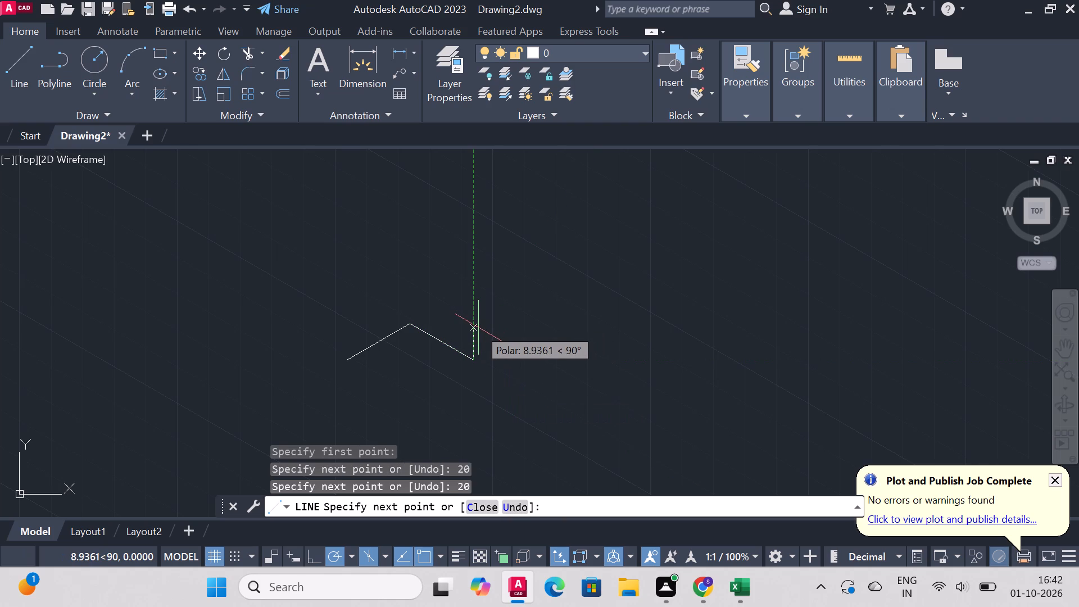
type("28")
key("Return")
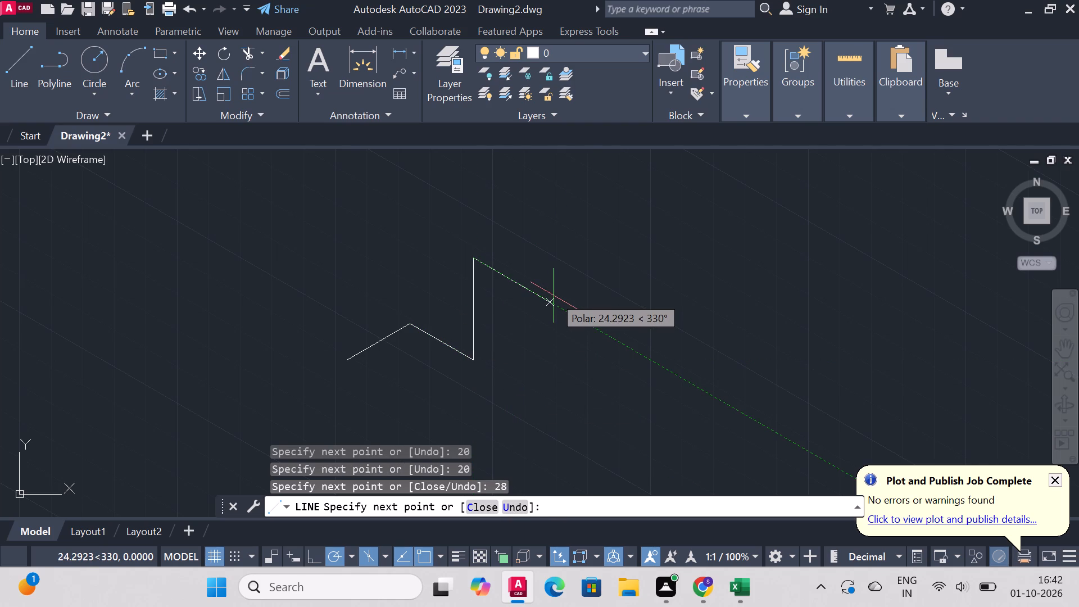
type("20")
key("Return")
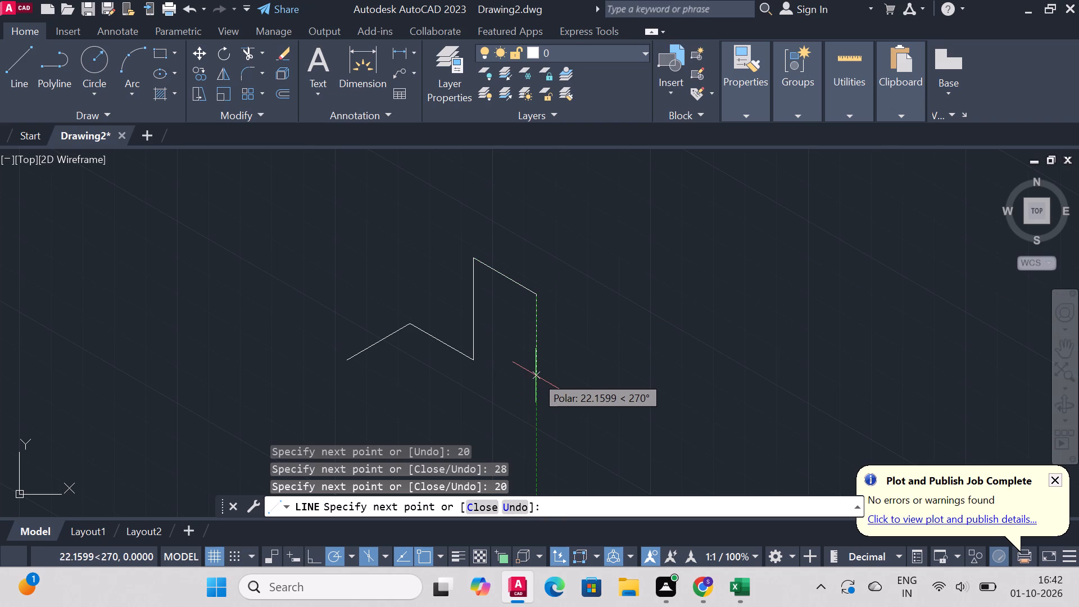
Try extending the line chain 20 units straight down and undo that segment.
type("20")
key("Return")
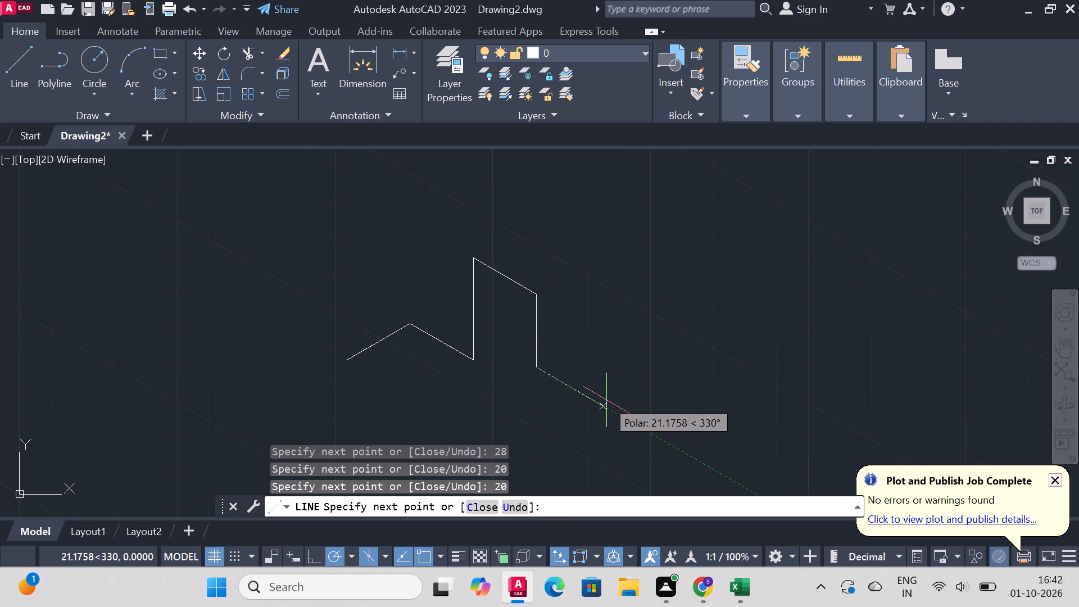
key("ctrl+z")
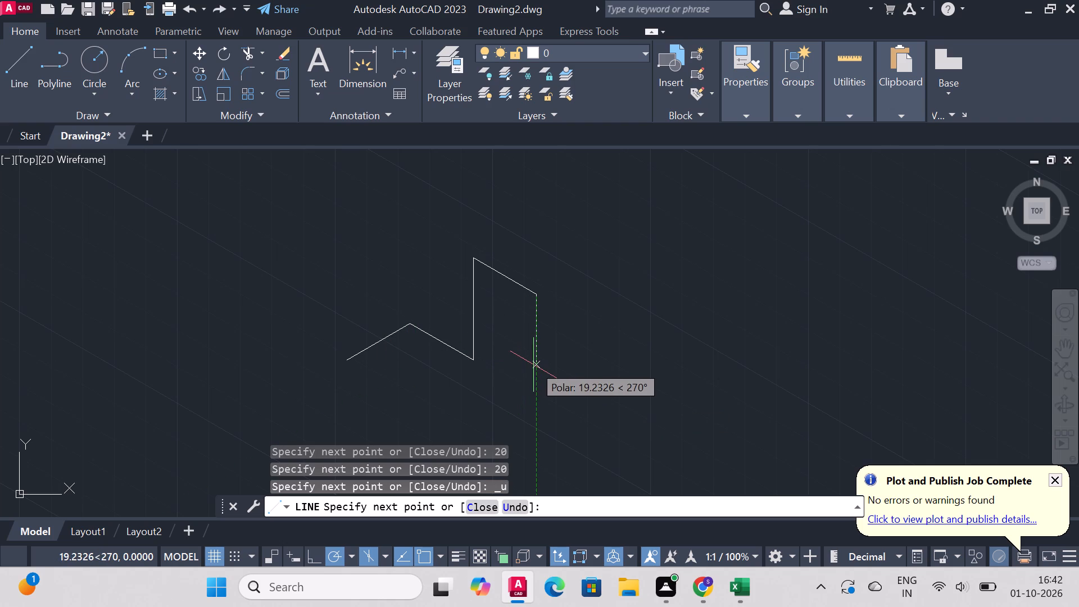
Extend the line chain 28 units at 270°, plus a freely placed segment running down along 330°.
type("28")
key("Return")
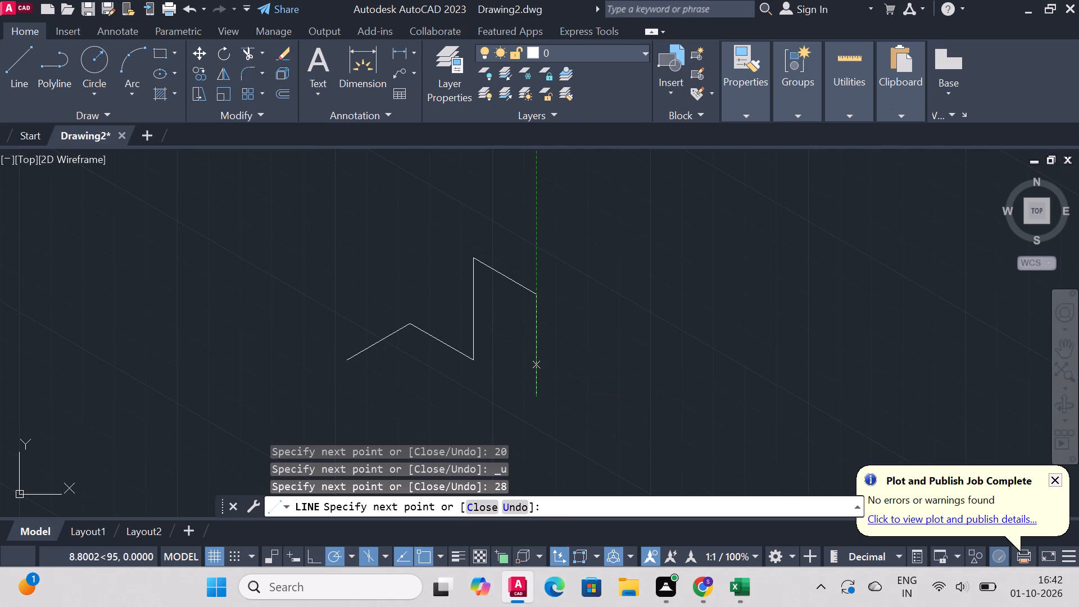
left_click(628, 447)
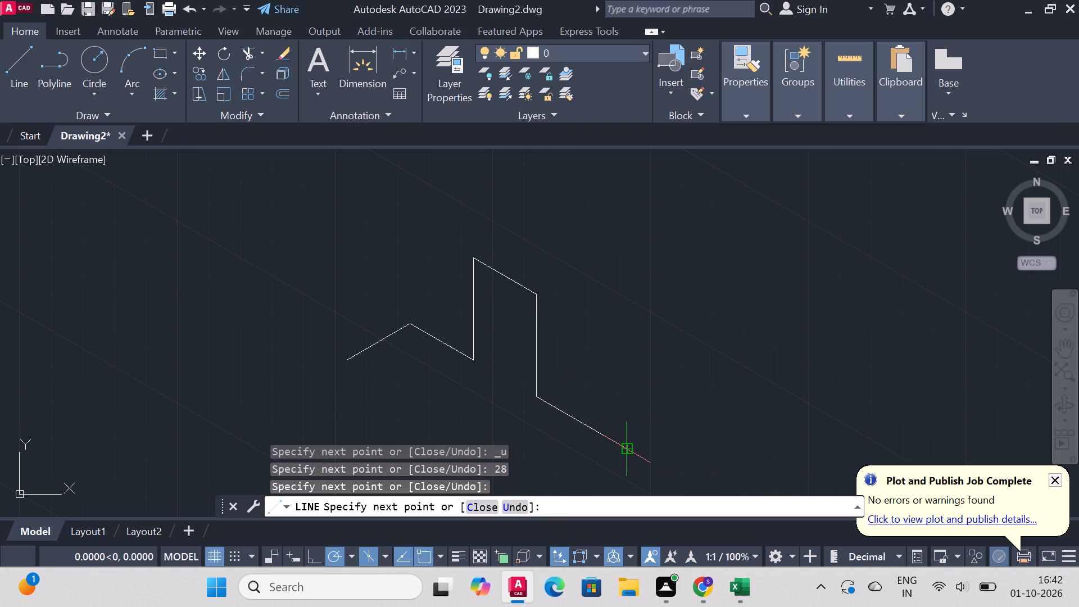
key("2")
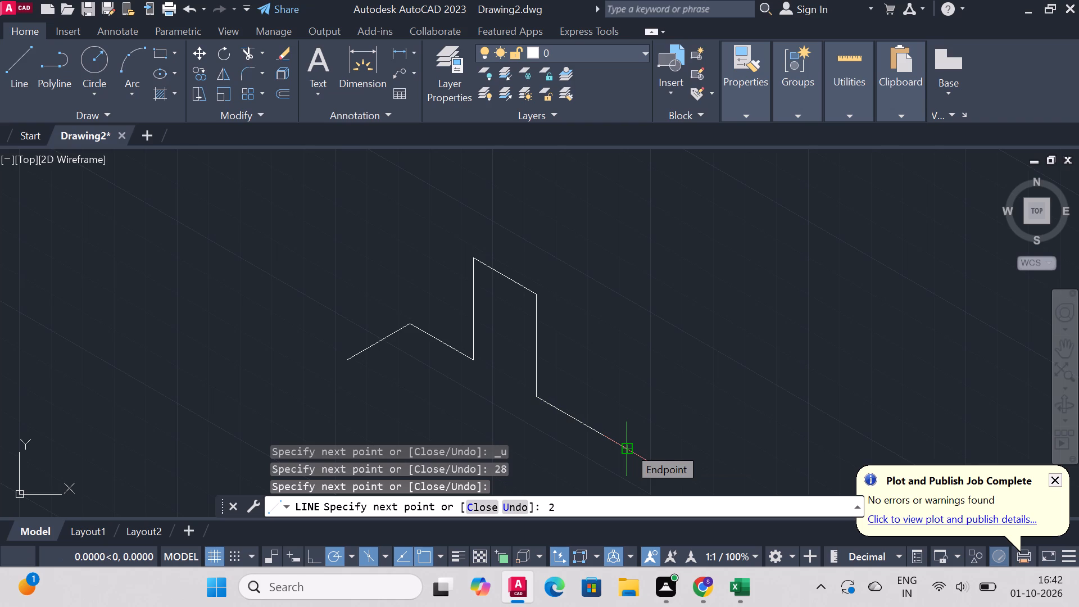
key("0")
key("Return")
Continue the chain from its lowest corner with lines of 14 units at 30°, 75 at 90° and 75 at 150°.
scroll(628, 447, "down", 1)
scroll(628, 447, "up", 2)
scroll(628, 447, "down", 1)
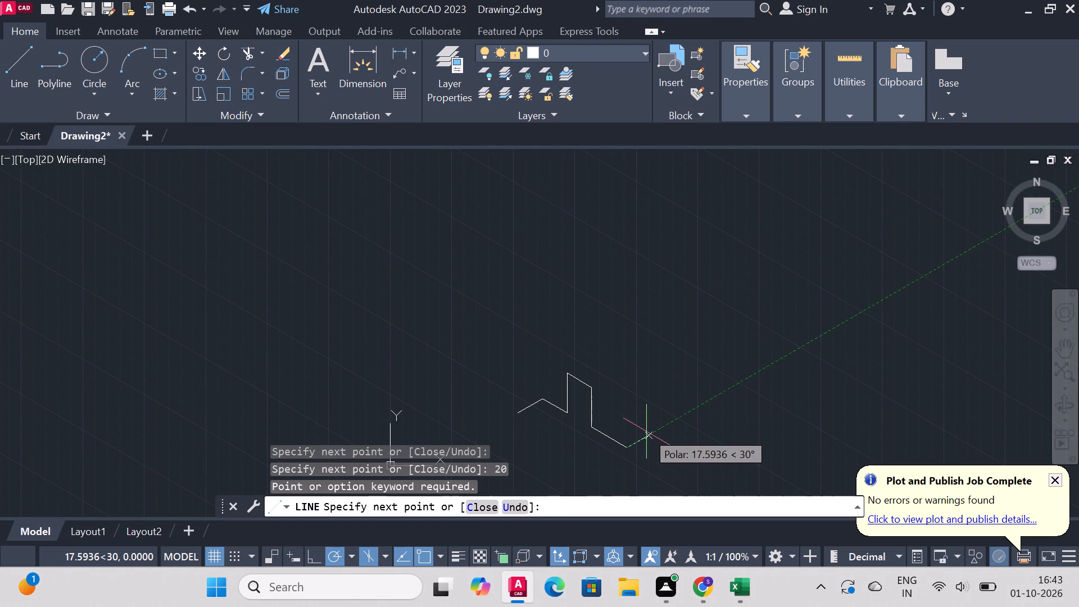
key("1")
key("4")
key("Return")
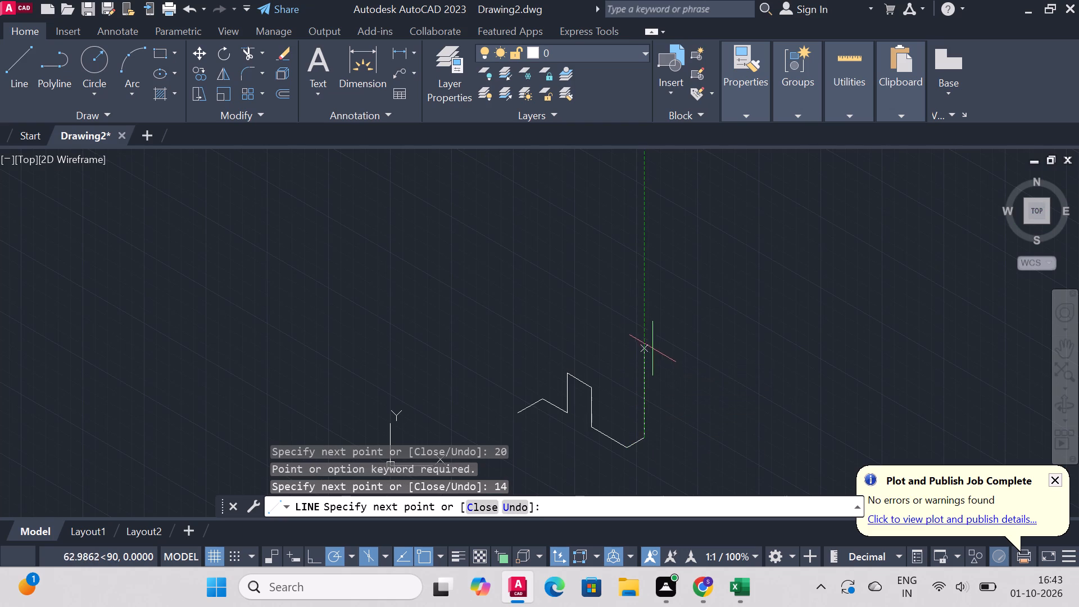
type("75")
key("Return")
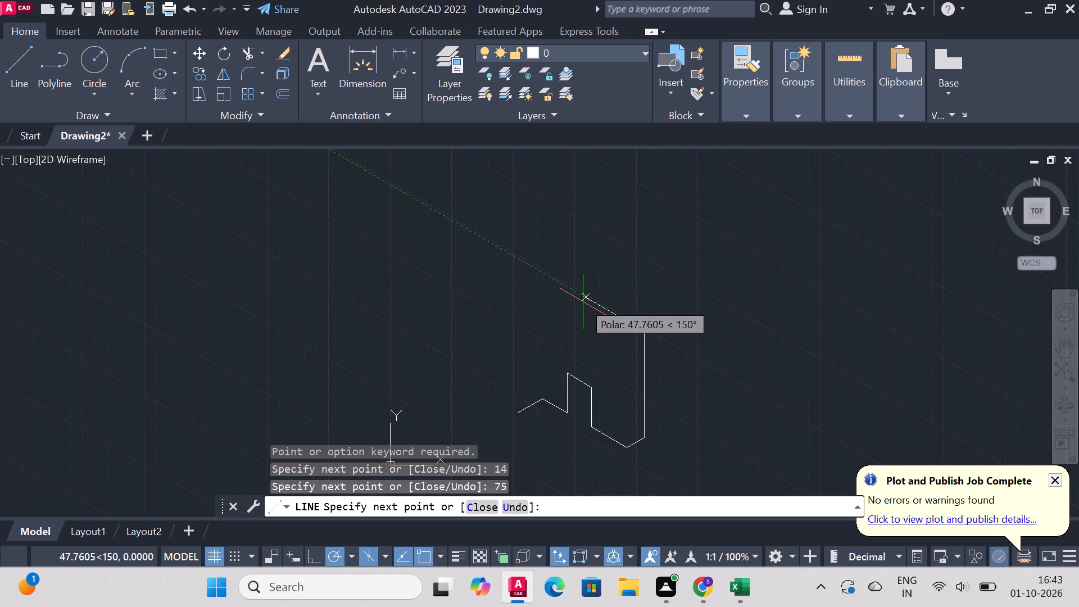
type("75")
key("Return")
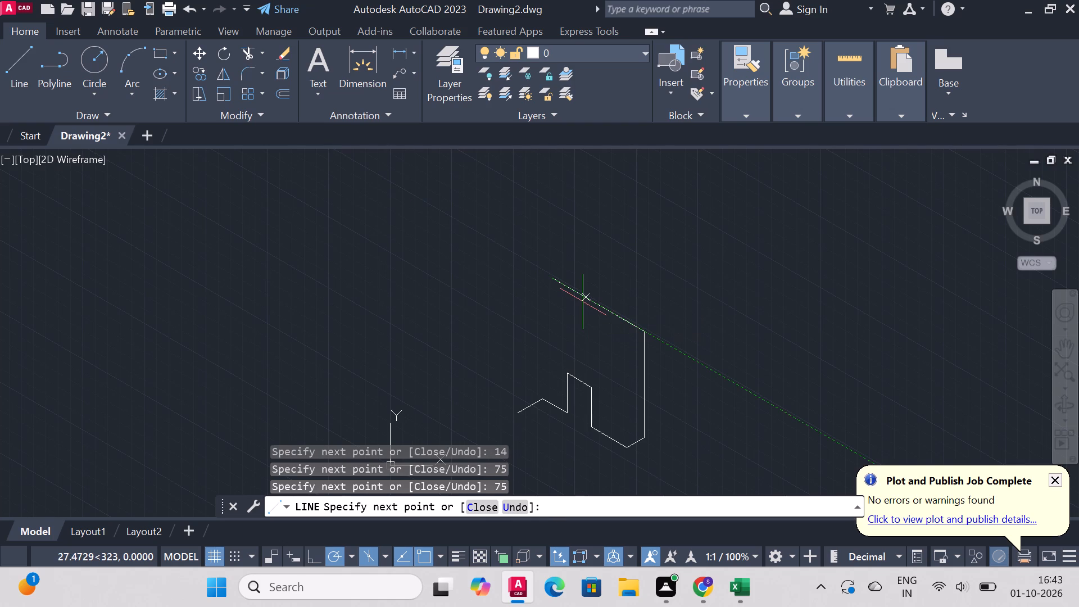
key("Escape")
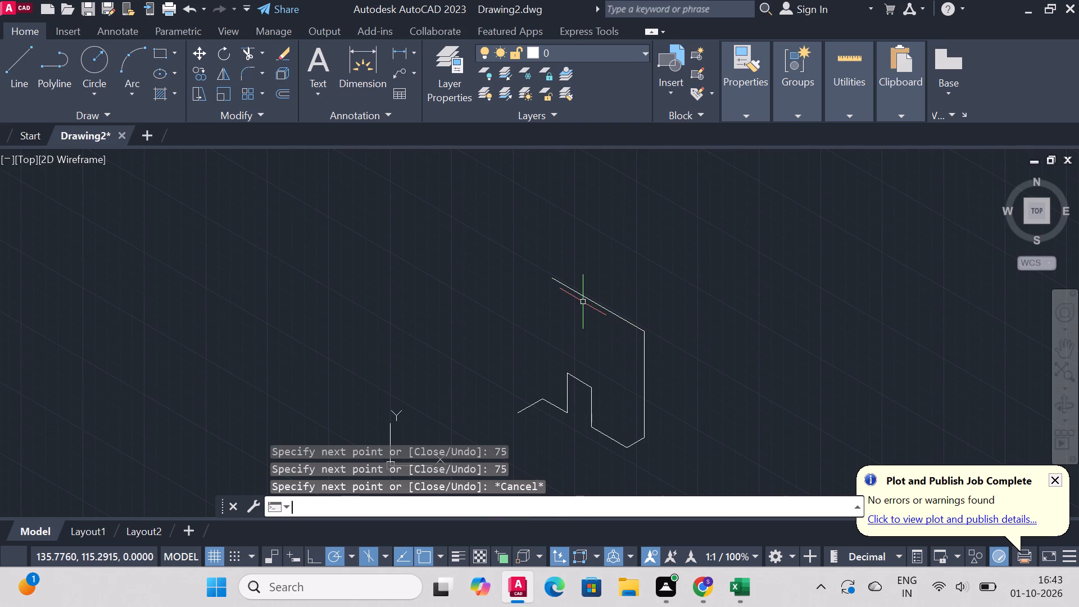
Draw a 75-unit line straight up from the lowest corner of the outline.
left_click(5, 66)
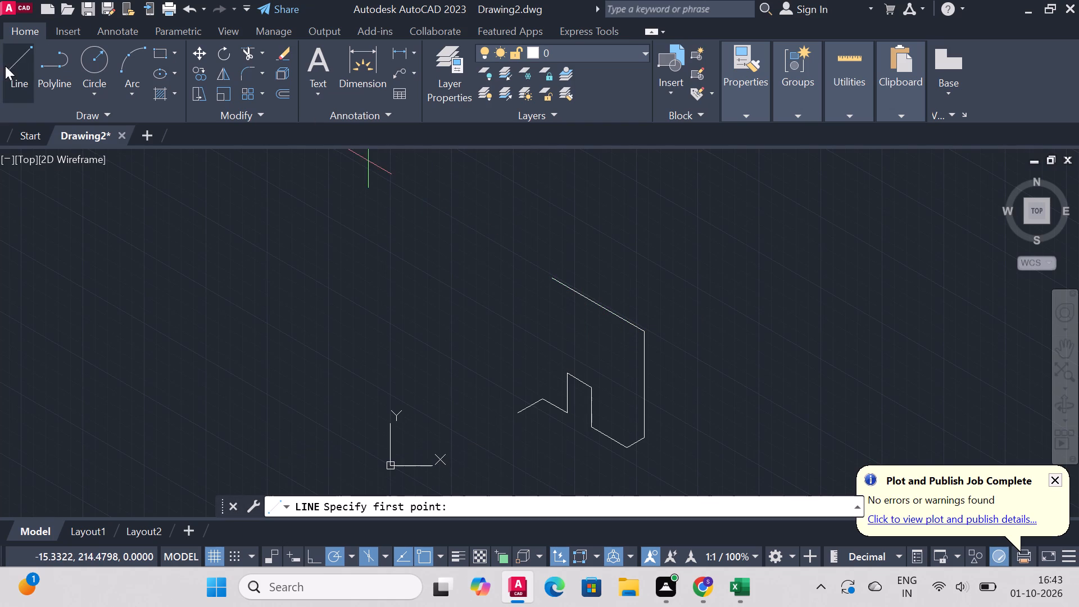
left_click(625, 446)
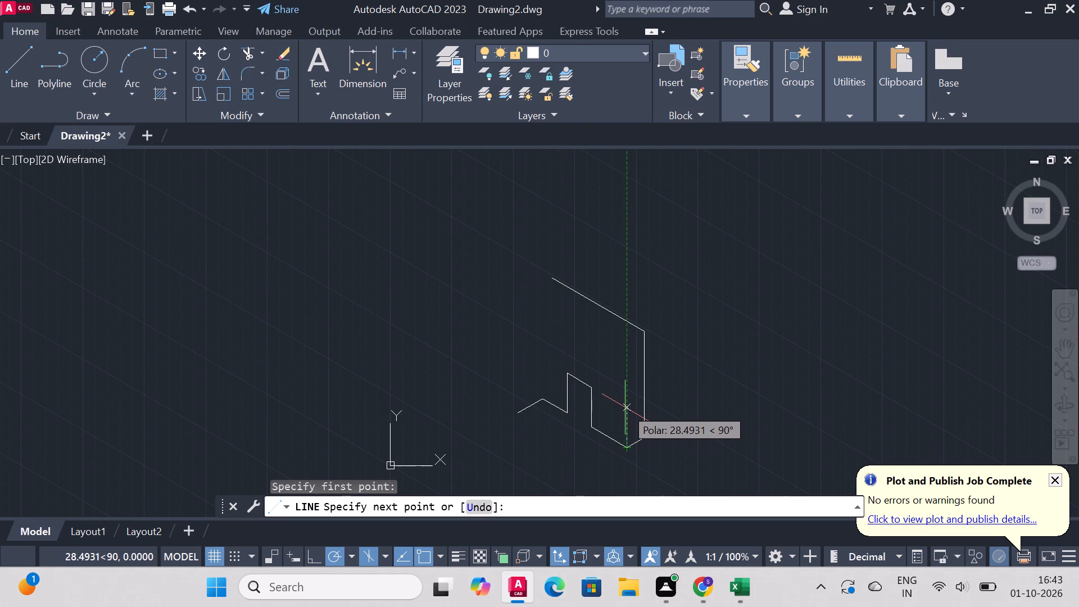
type("75")
key("Return")
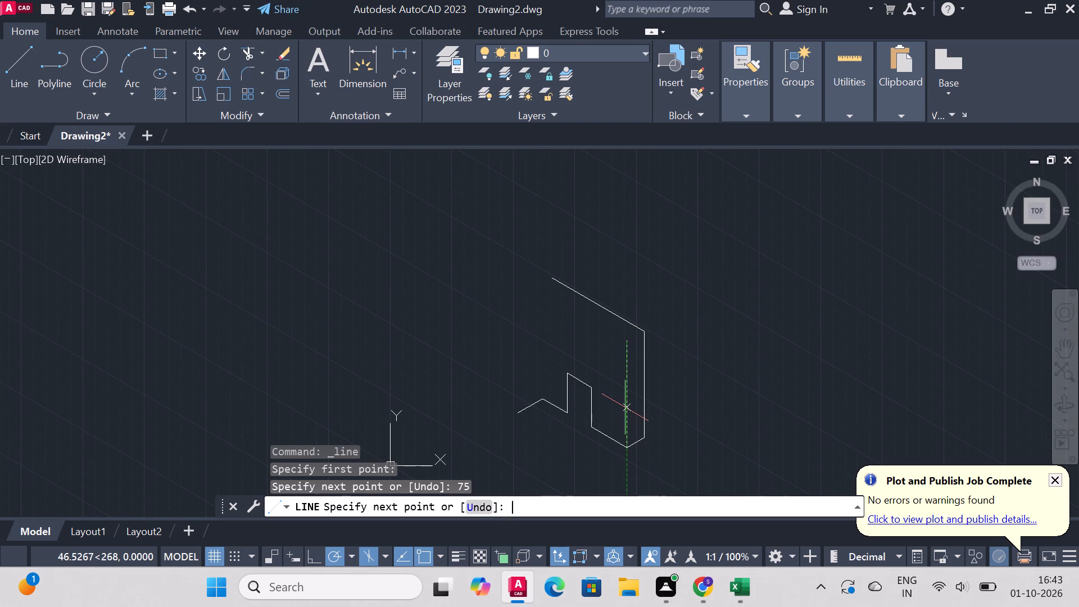
key("Escape")
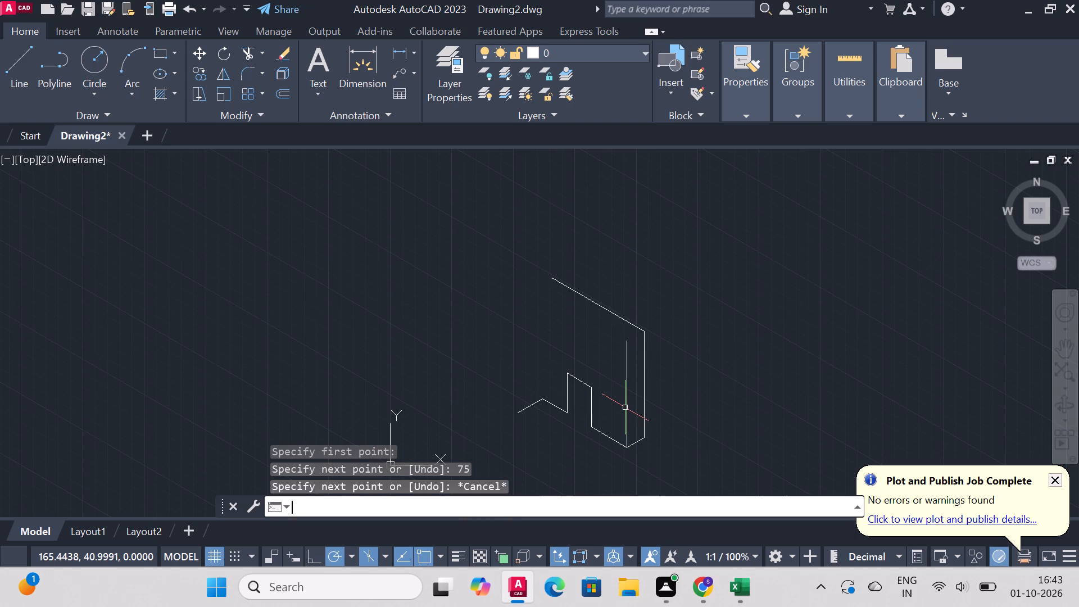
Draw a 75-unit line straight up from the peak between the first two segments and join it to the top of the other front vertical.
left_click(21, 65)
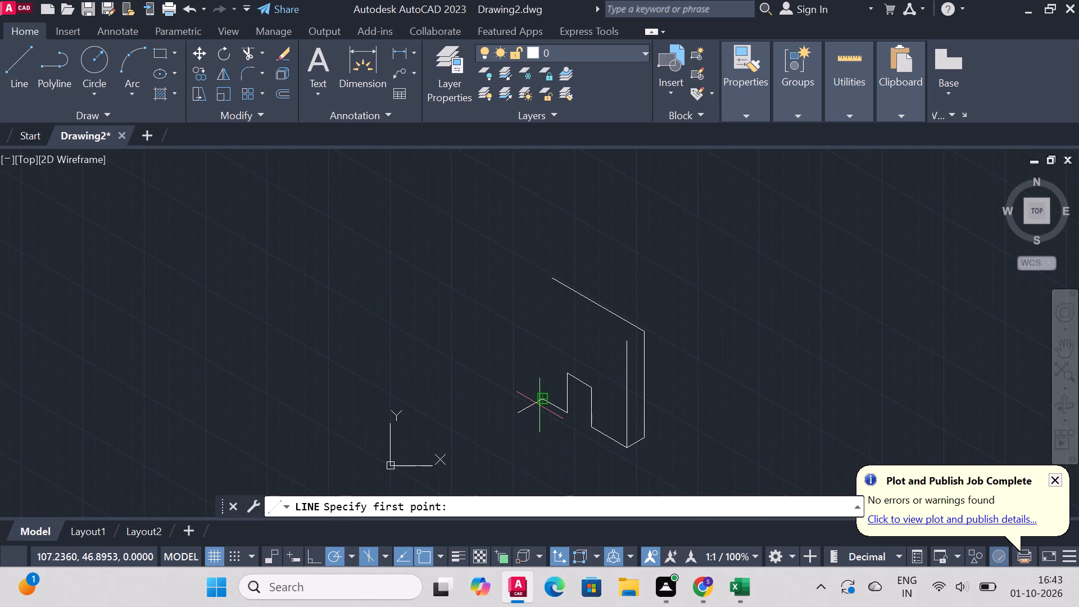
left_click(544, 400)
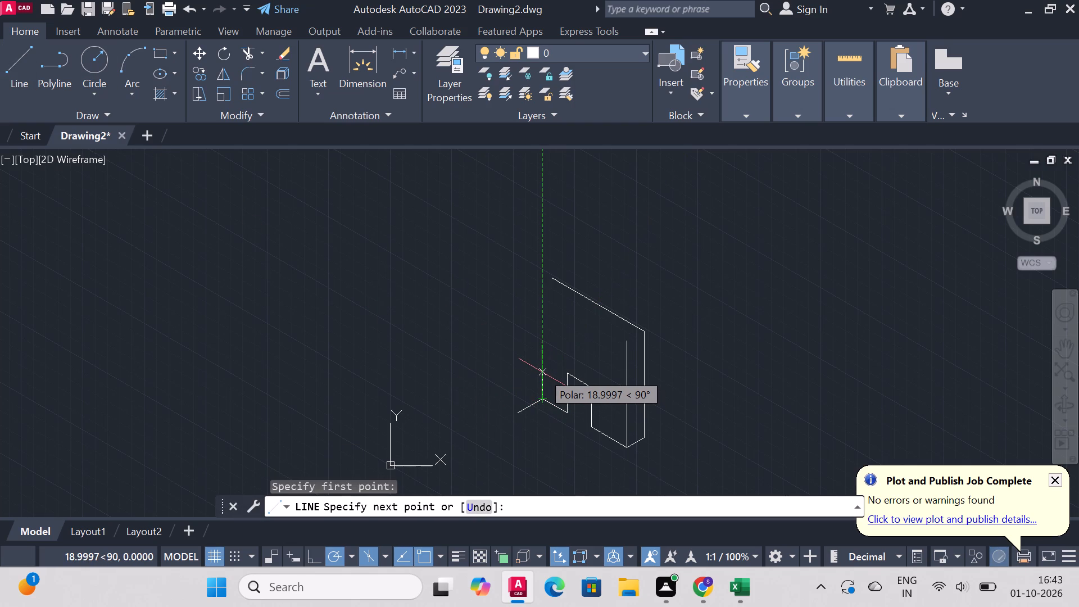
type("75")
key("Return")
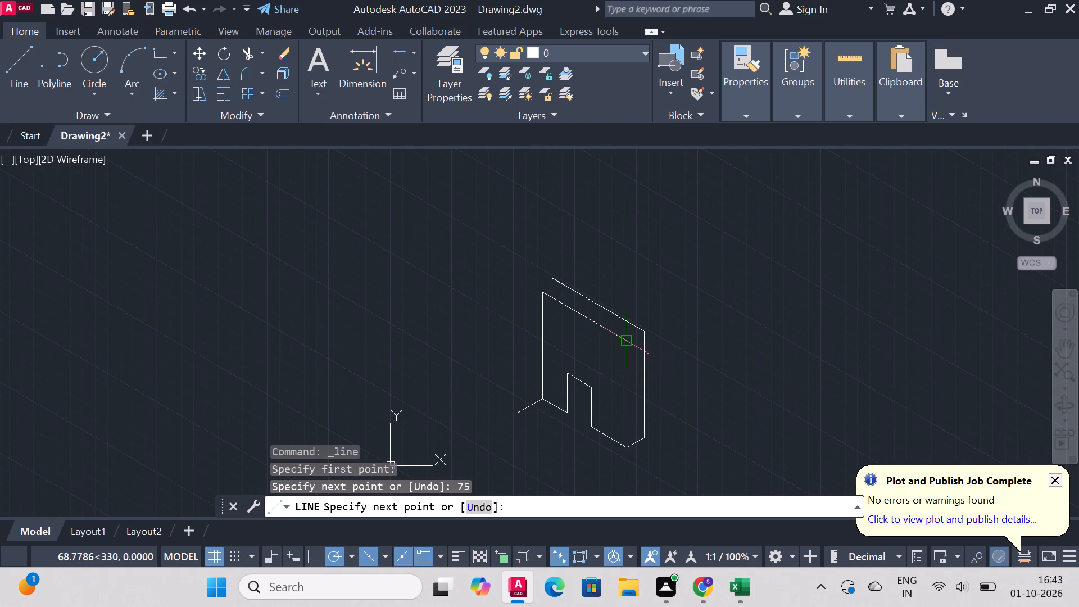
left_click(626, 345)
key("Escape")
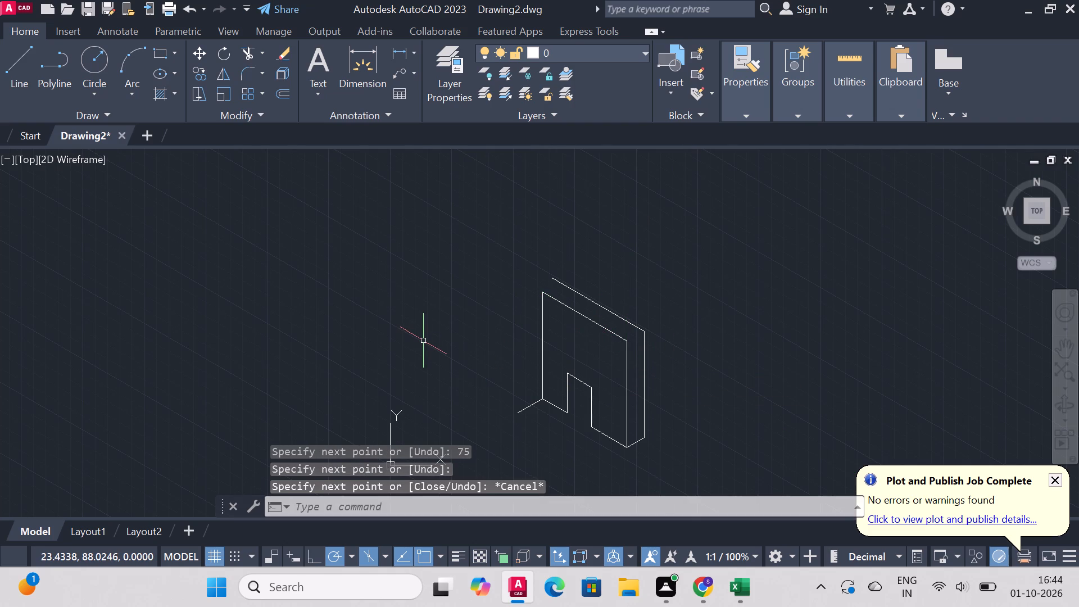
From the front face's upper-left corner, draw connected lines of 75 units at 210°, 38 at 150° and 22 at 30°.
left_click(20, 79)
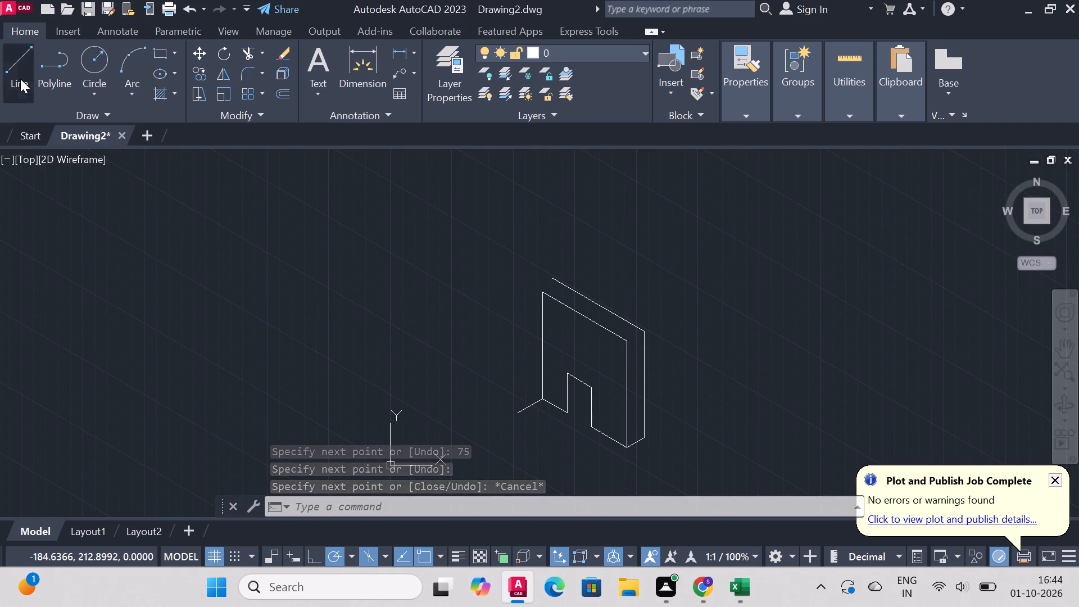
left_click(542, 289)
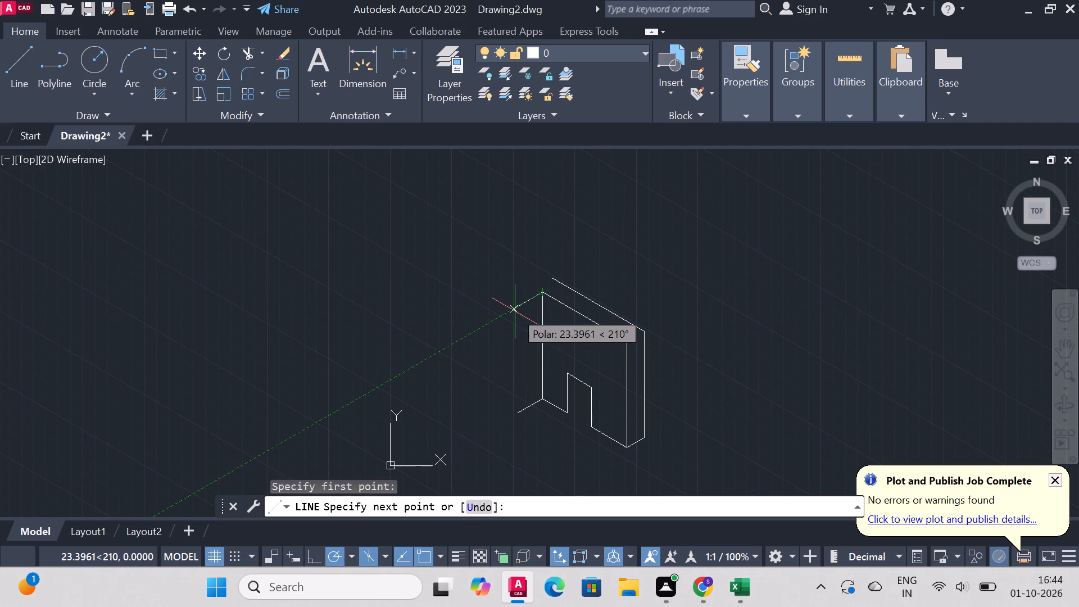
type("75")
key("Return")
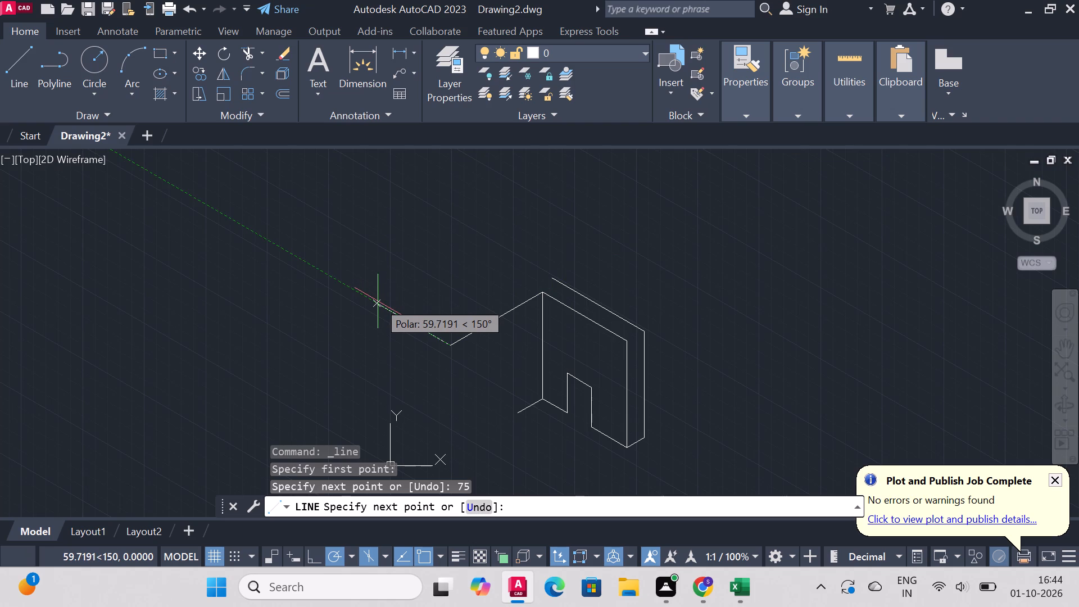
type("38")
key("Return")
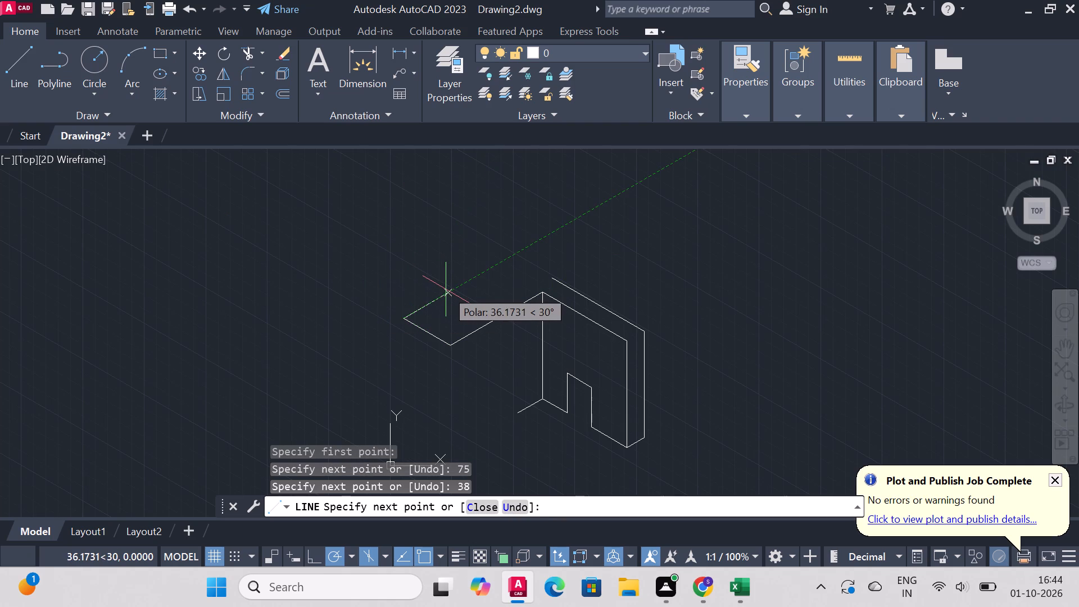
type("22")
key("Return")
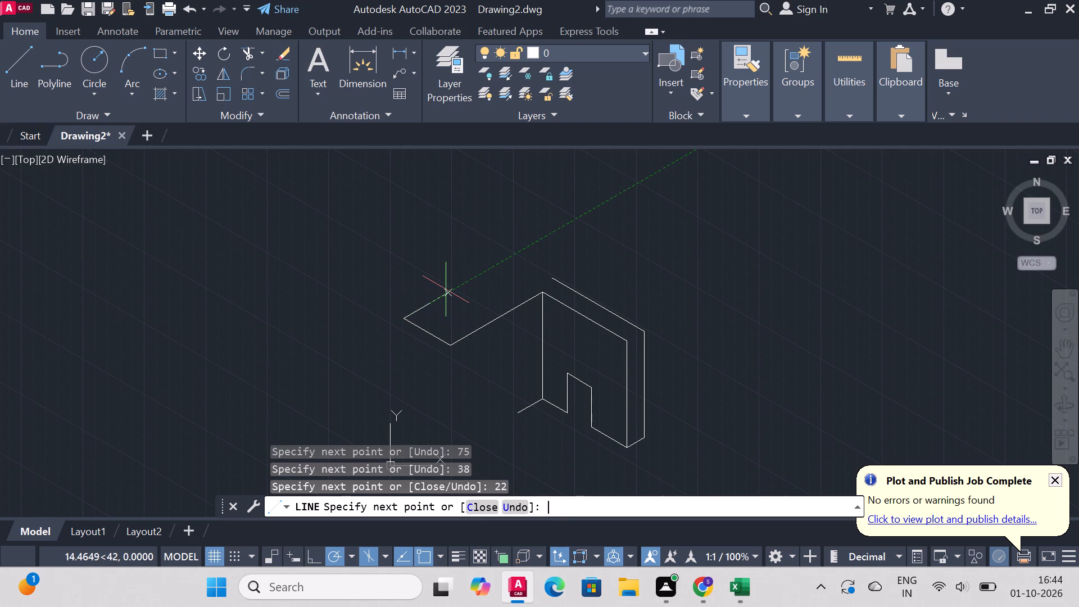
key("Escape")
Draw an isocircle of radius 10 on the top isoplane, centred on the free end of the 22-unit line.
type("el")
key("Return")
type("iso")
key("Return")
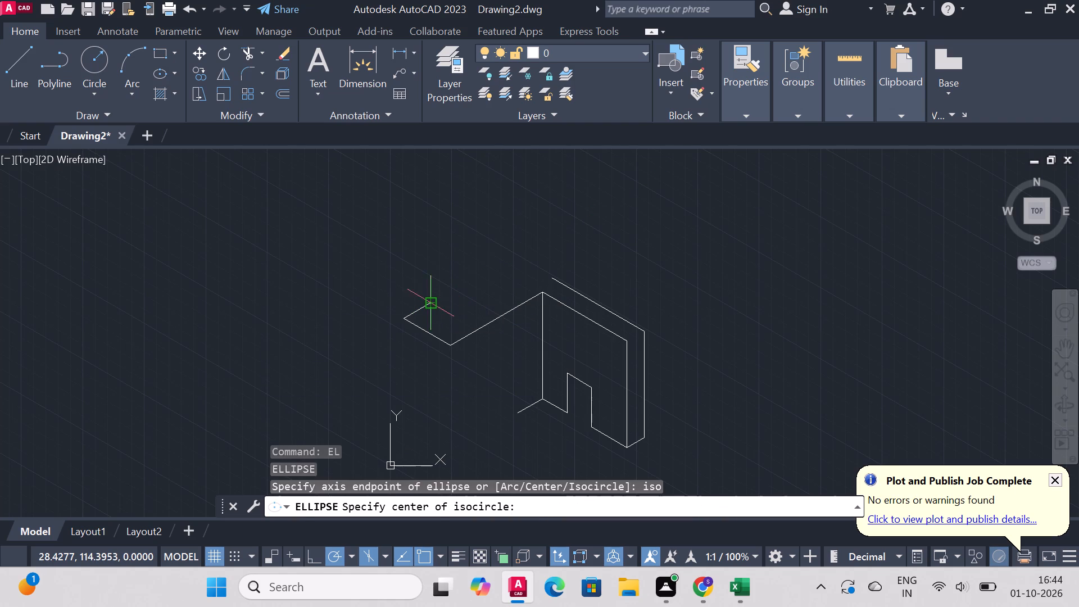
left_click(429, 304)
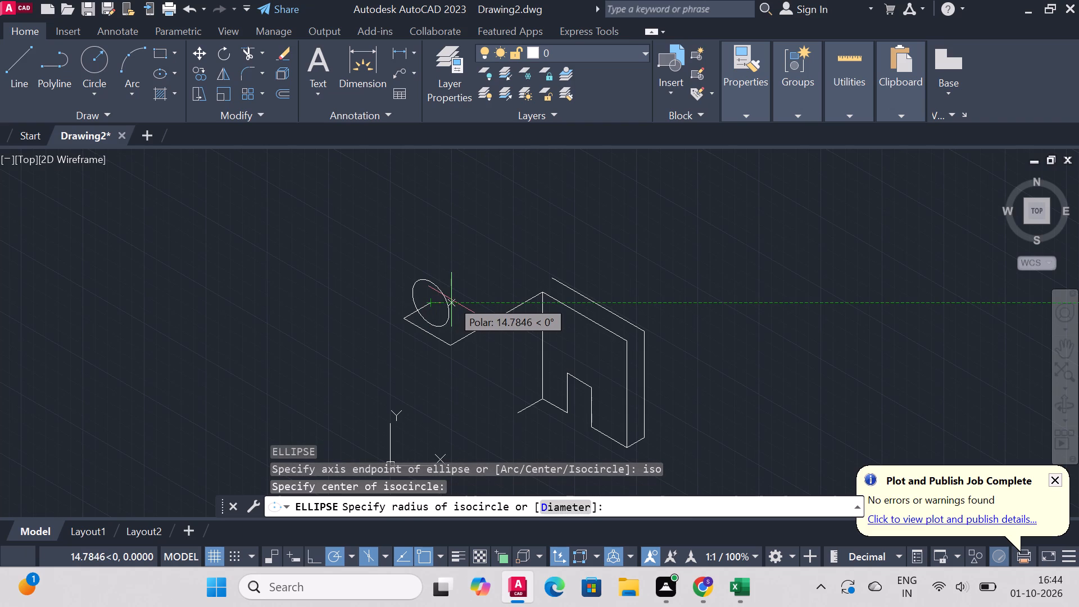
key("F5")
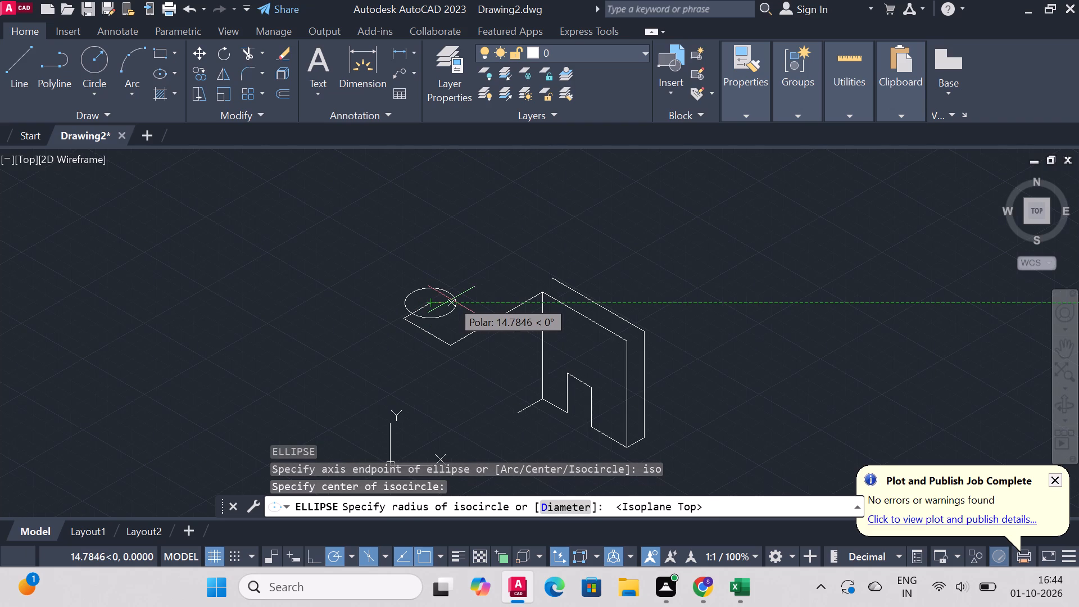
key("r")
key("Return")
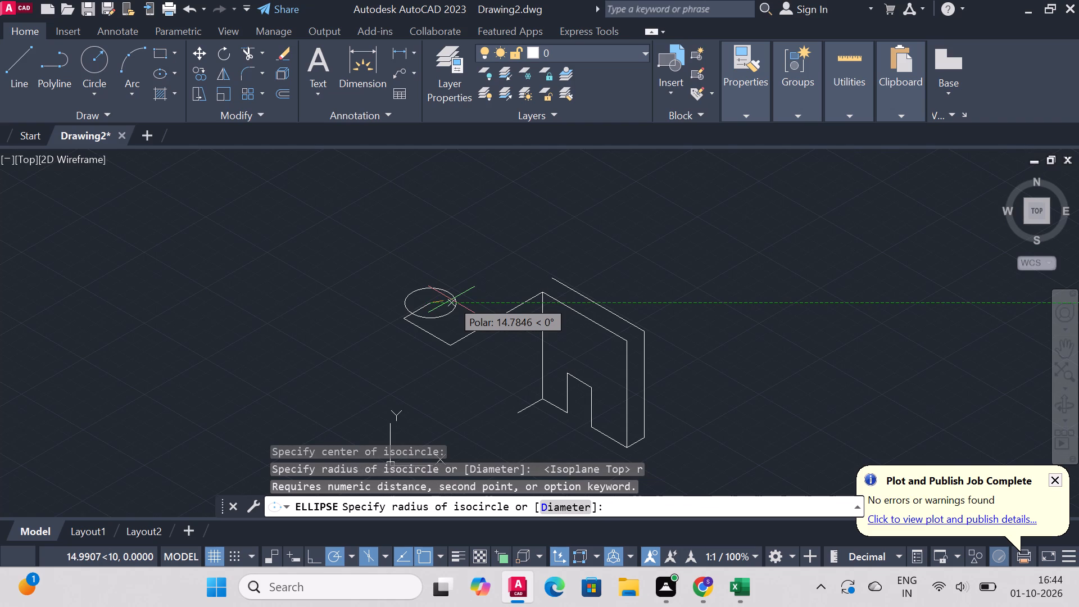
type("10")
key("Return")
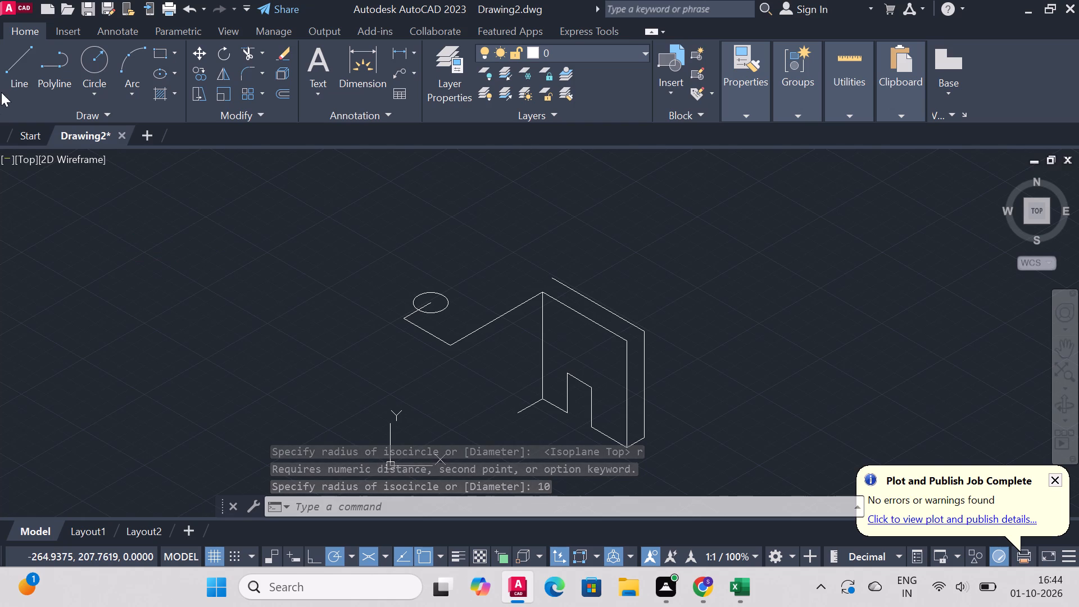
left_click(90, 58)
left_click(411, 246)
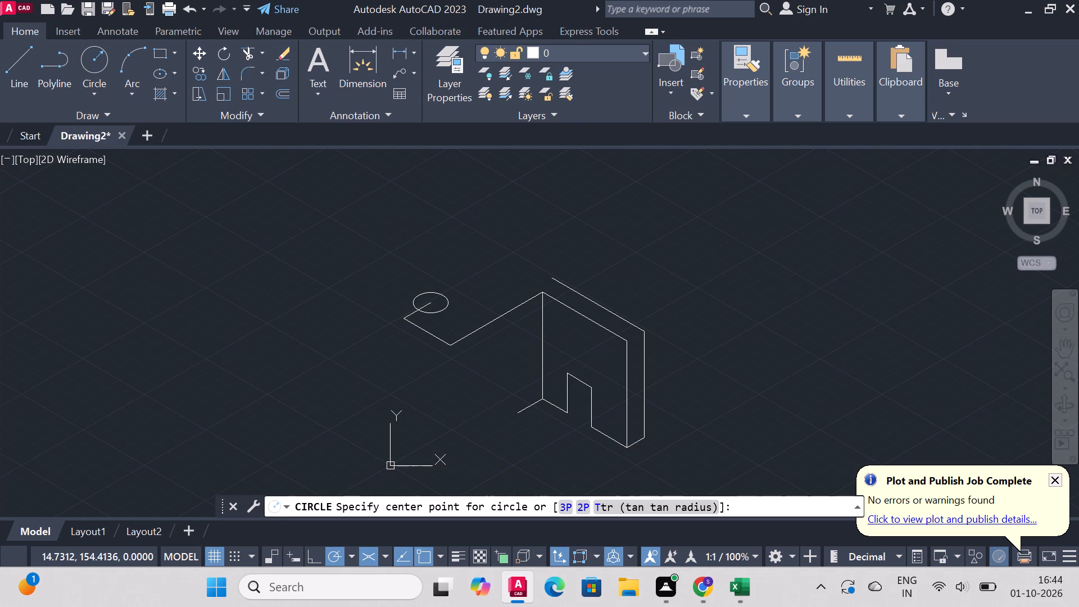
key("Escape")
Draw a second isocircle of radius 20 concentric with the radius-10 isocircle.
type("el")
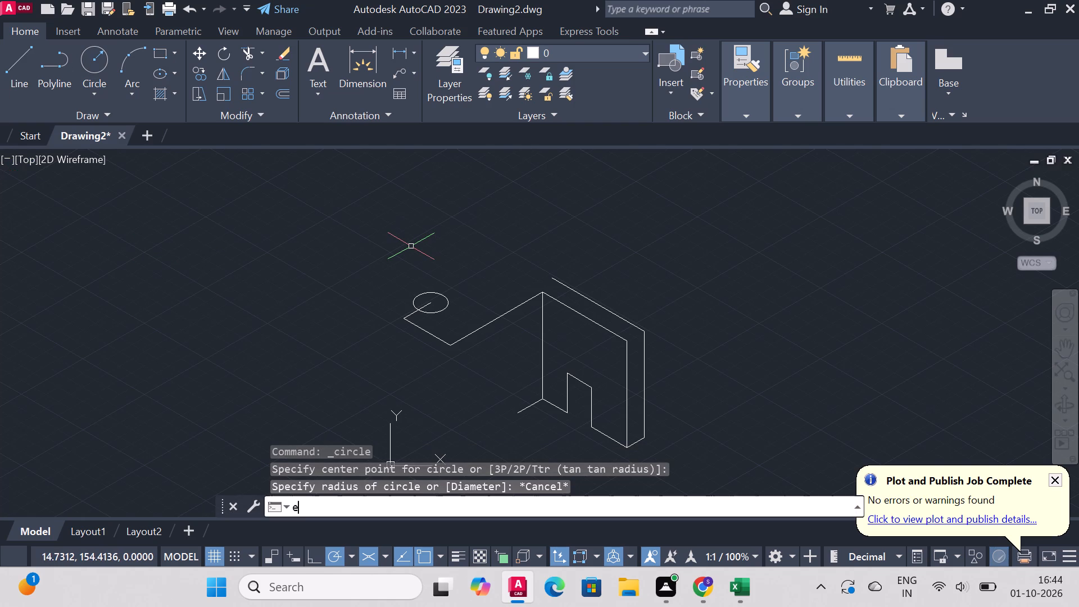
key("Return")
type("id")
key("BackSpace")
type("so")
key("Return")
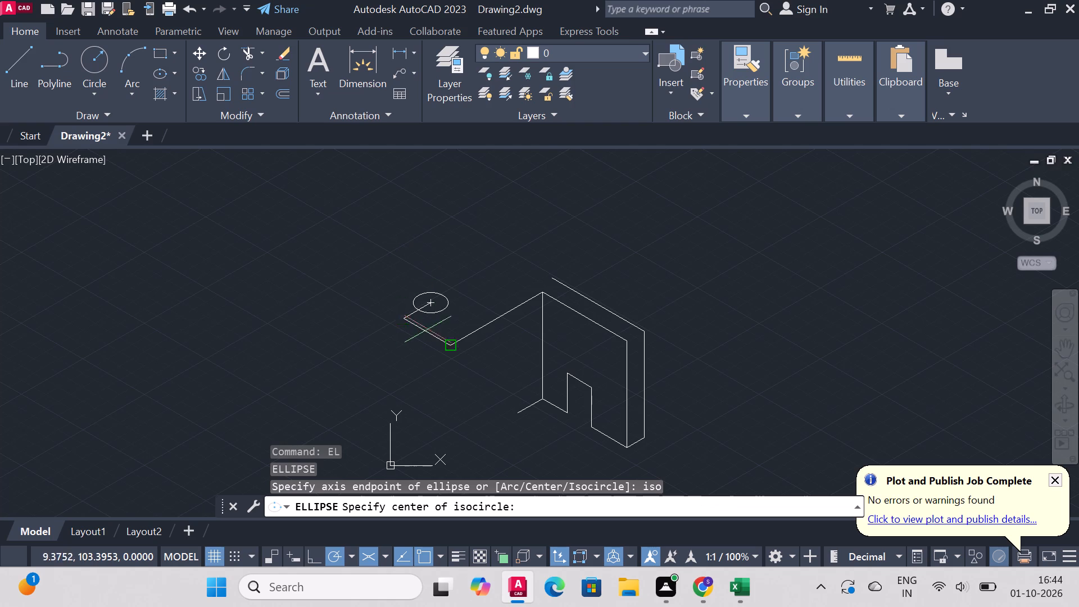
left_click(428, 302)
left_click_drag(428, 302, 454, 303)
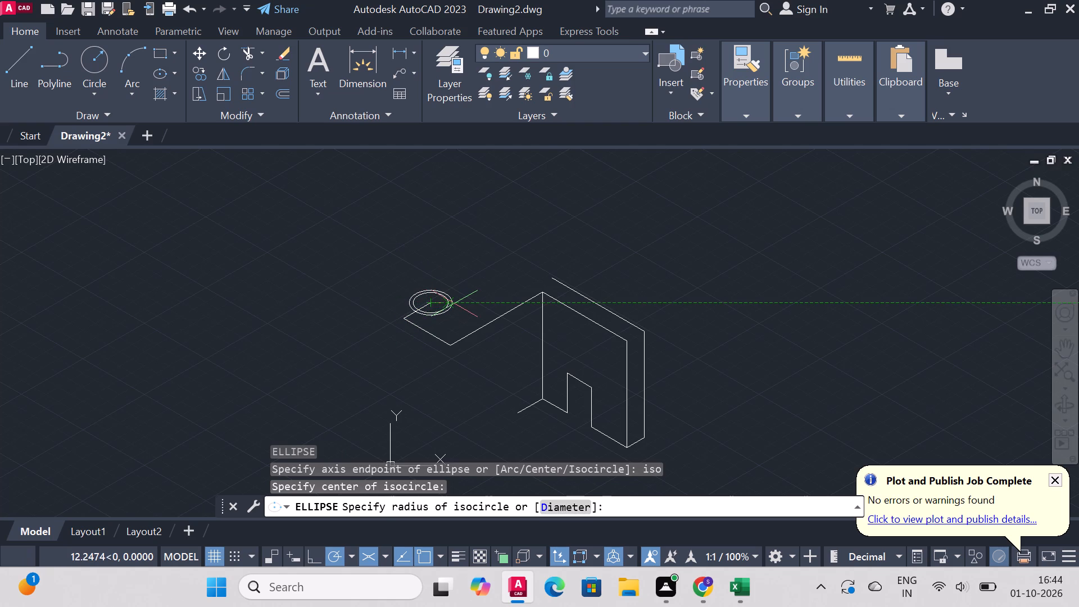
key("r")
key("Return")
type("20")
key("Return")
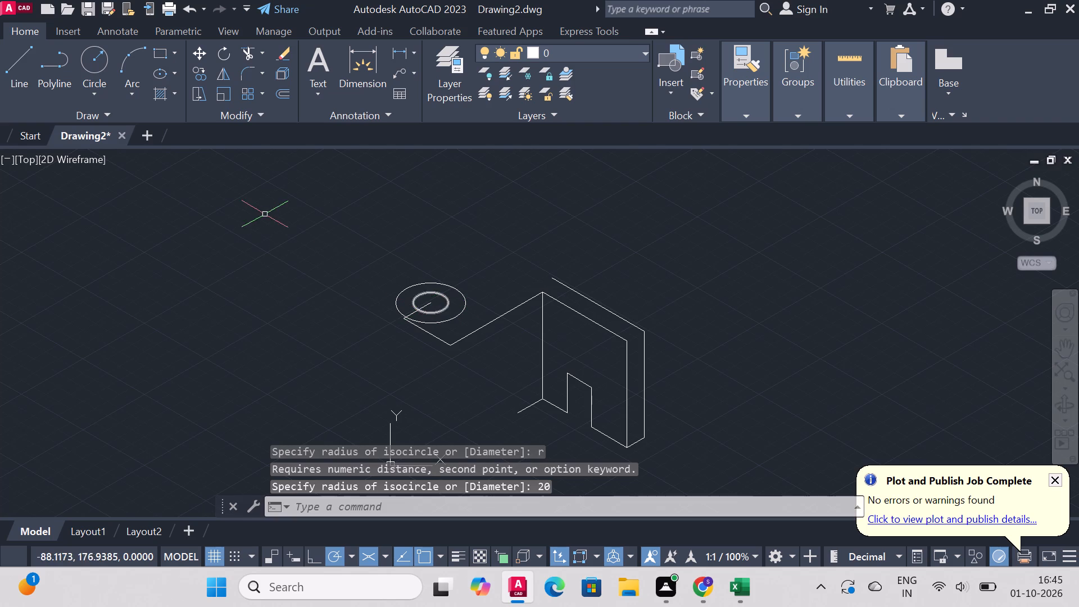
Trim away the 38-unit line and the short end of the 22-unit line that lies outside the larger isocircle.
left_click(244, 55)
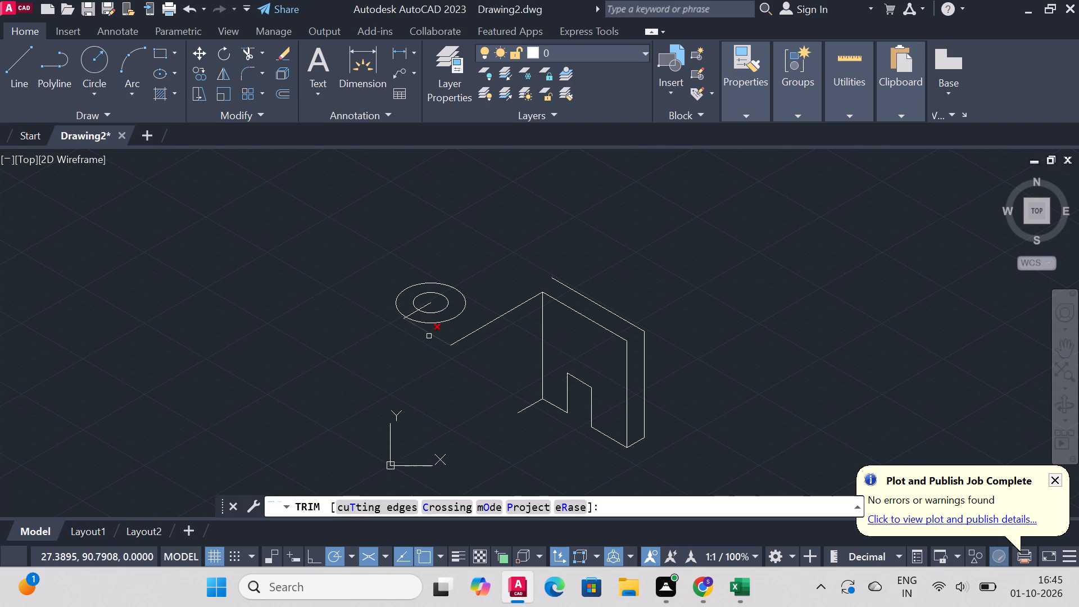
left_click(429, 334)
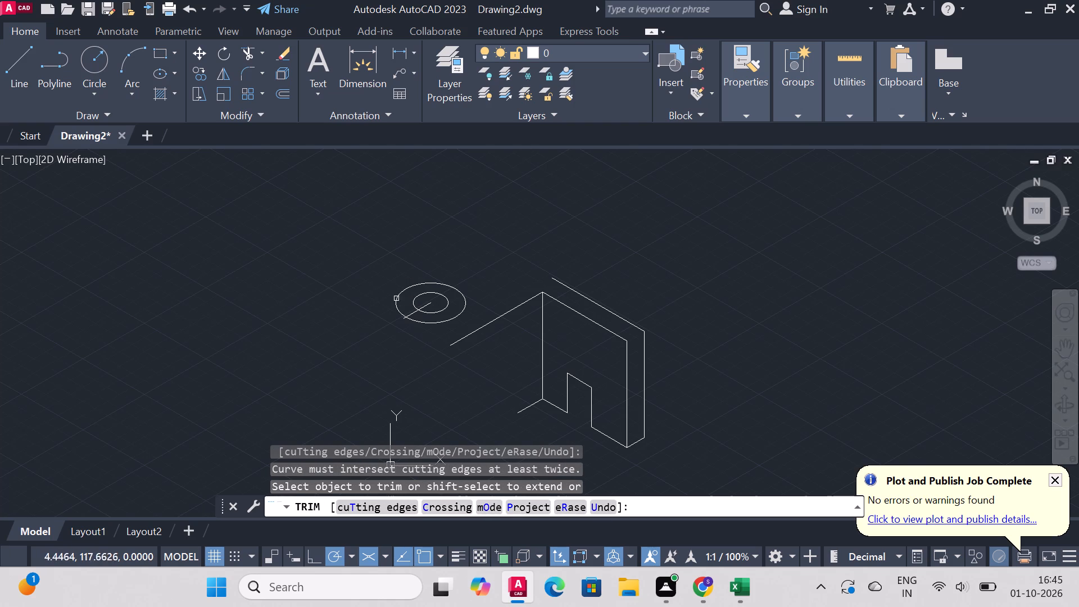
key("Escape")
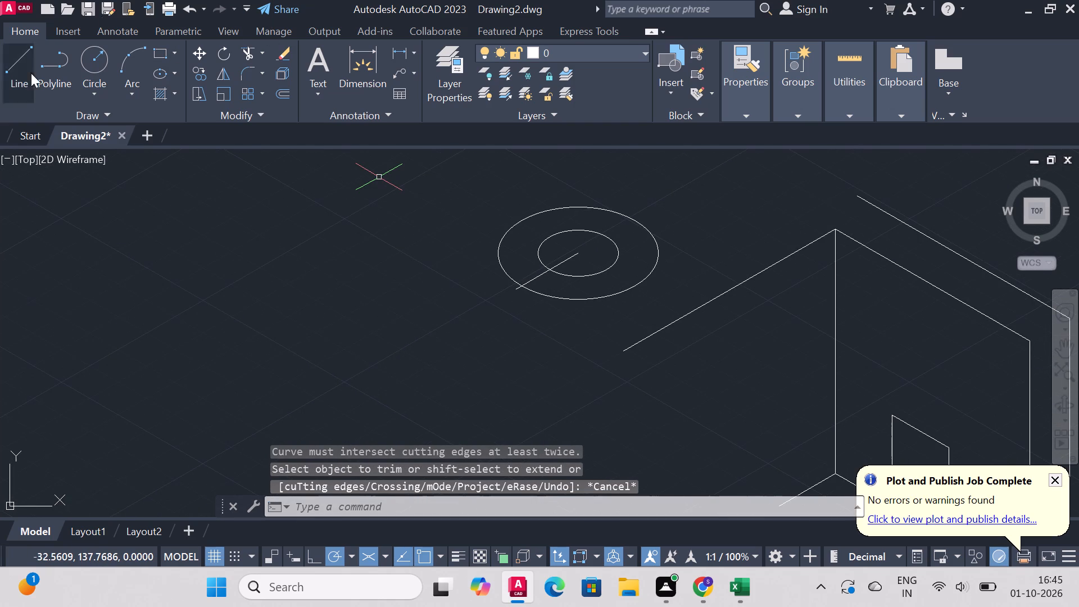
left_click(242, 58)
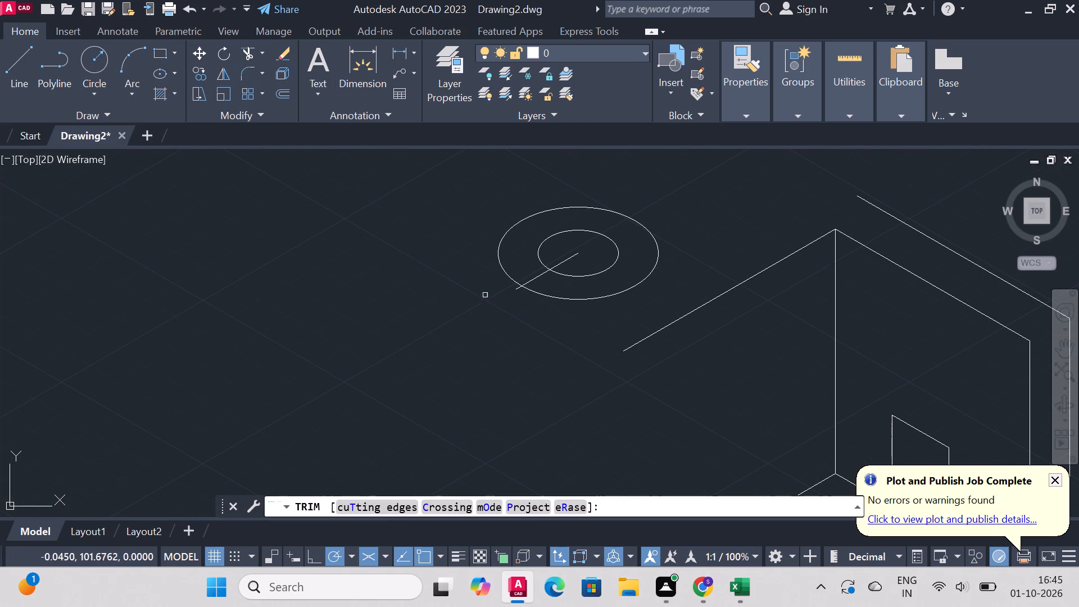
left_click(514, 290)
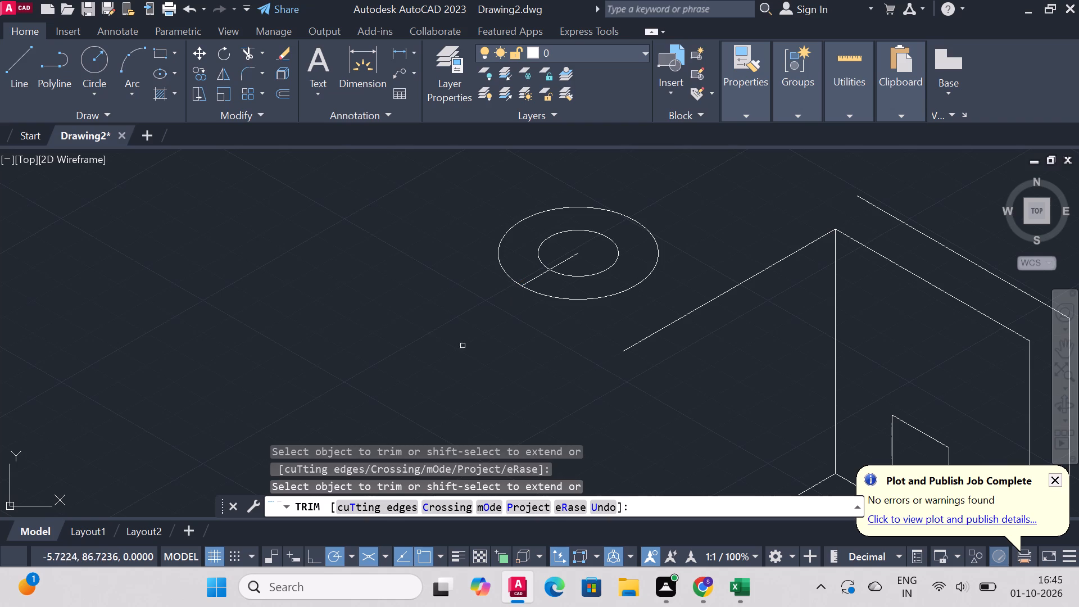
Draw a line from the free lower end of the 75-unit top edge to where the 22-unit line meets the larger isocircle.
left_click(6, 44)
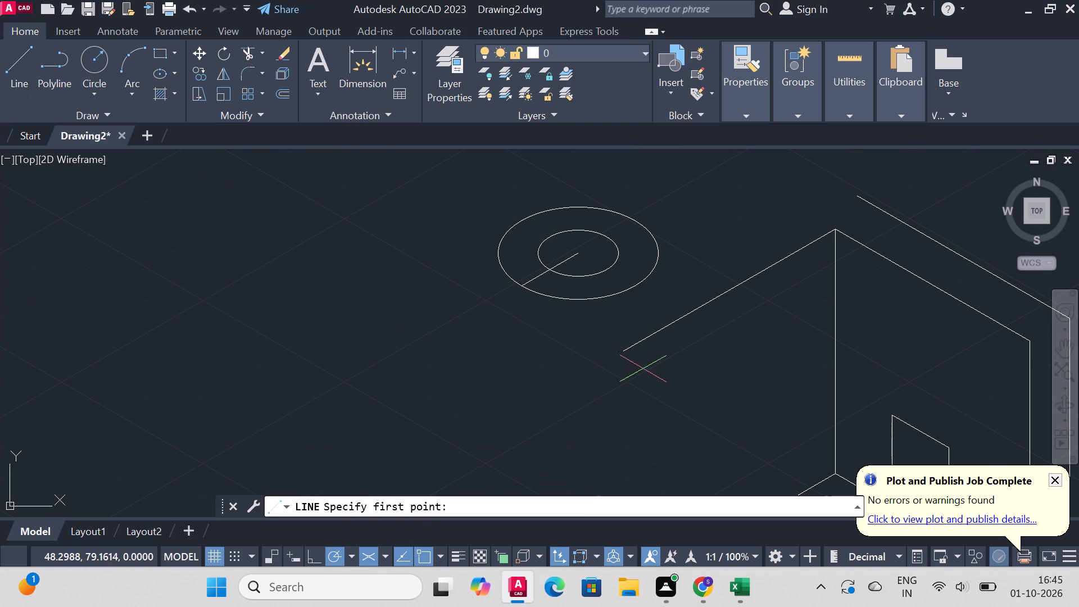
left_click(622, 353)
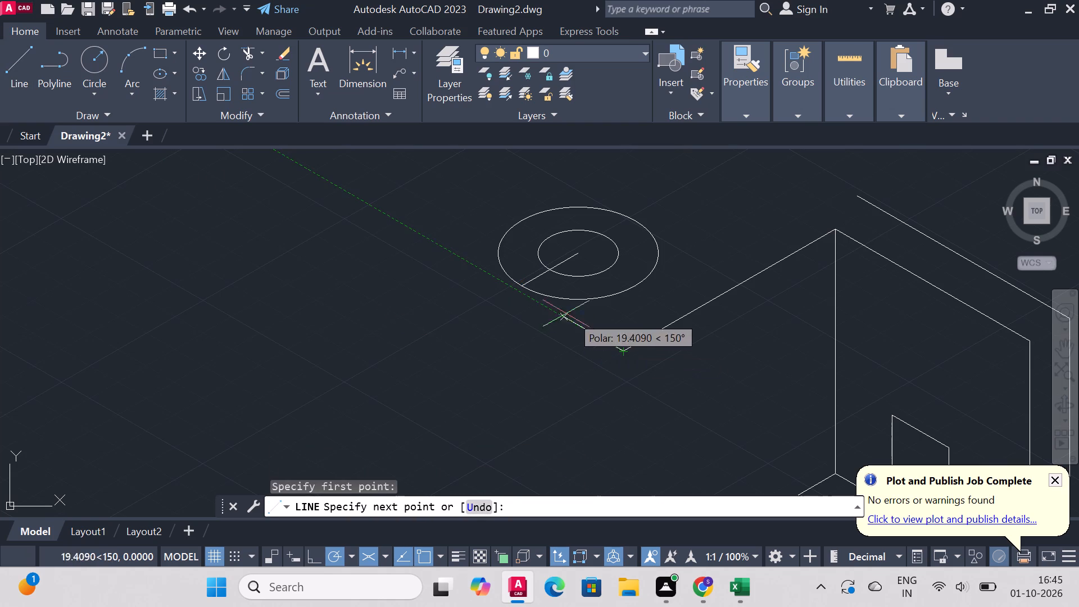
left_click(524, 291)
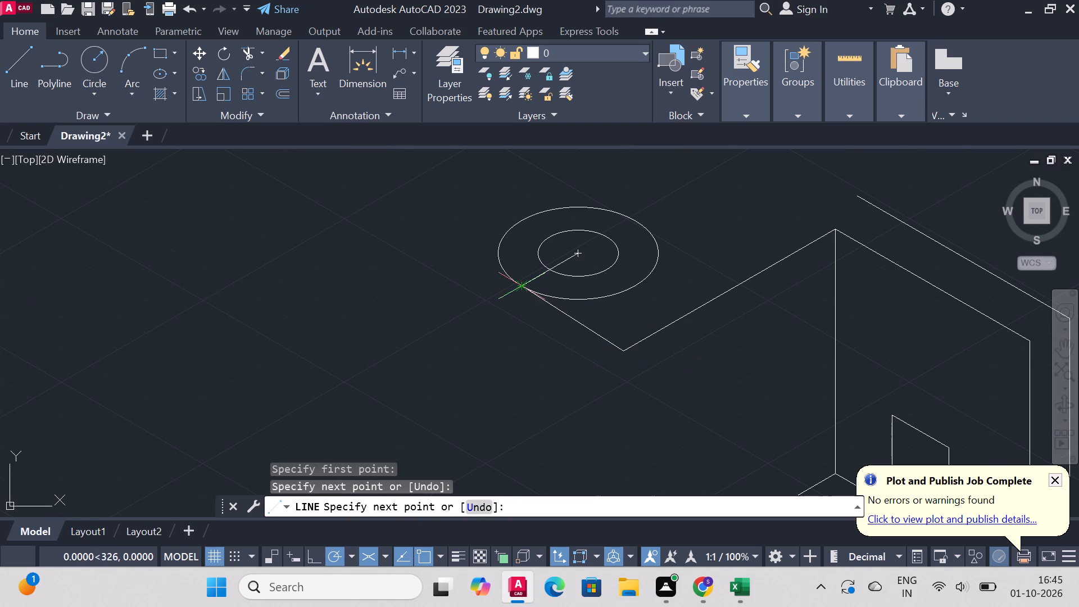
key("Escape")
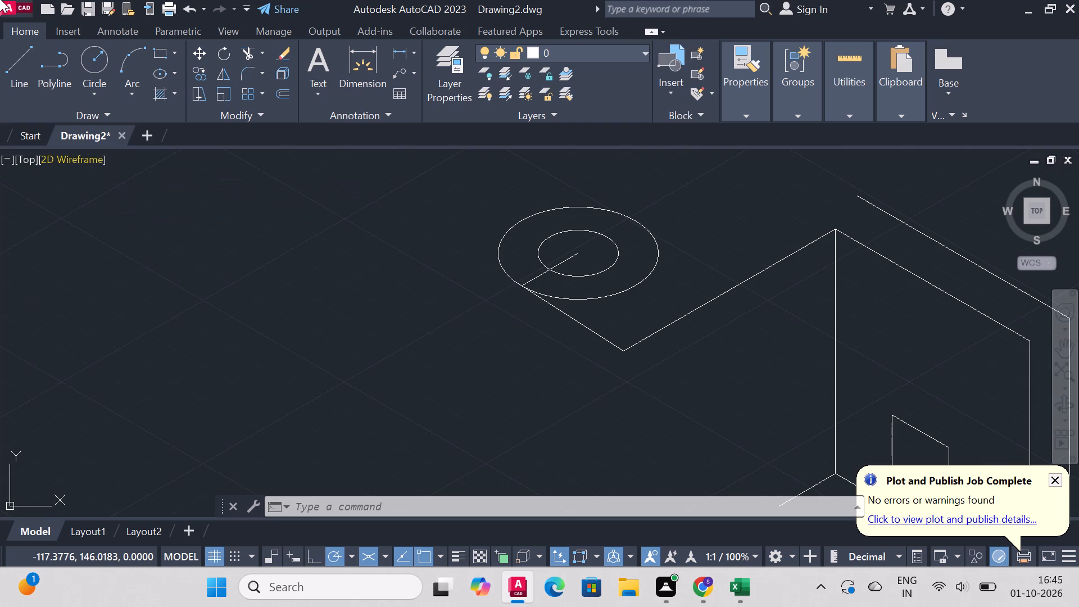
Draw connected lines from the isocircles' centre to the larger isocircle's upper rim and on to the open end of the rear top edge.
left_click(20, 58)
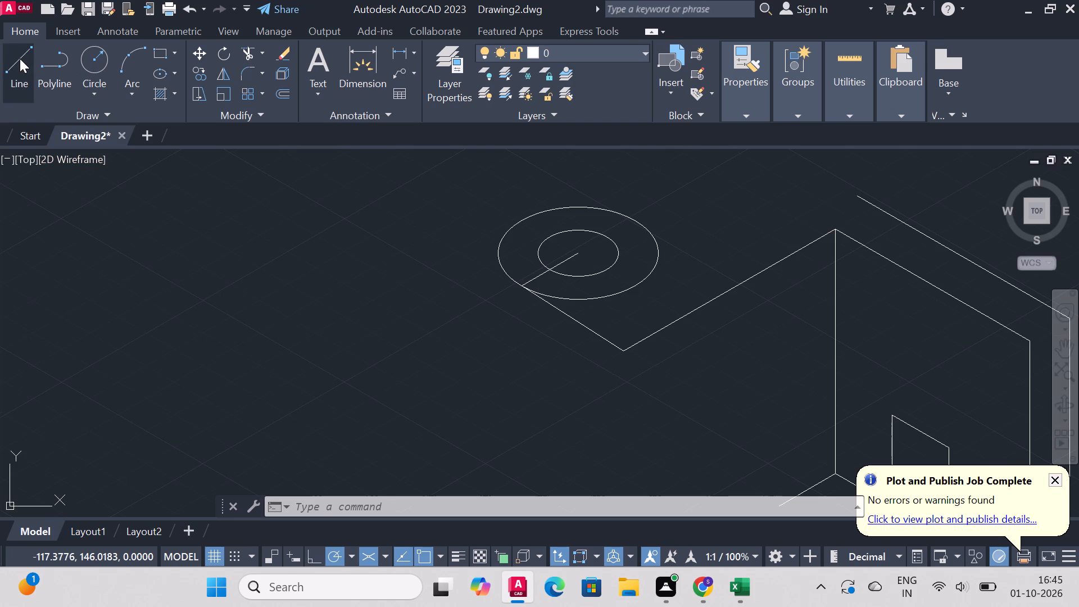
left_click_drag(20, 58, 529, 292)
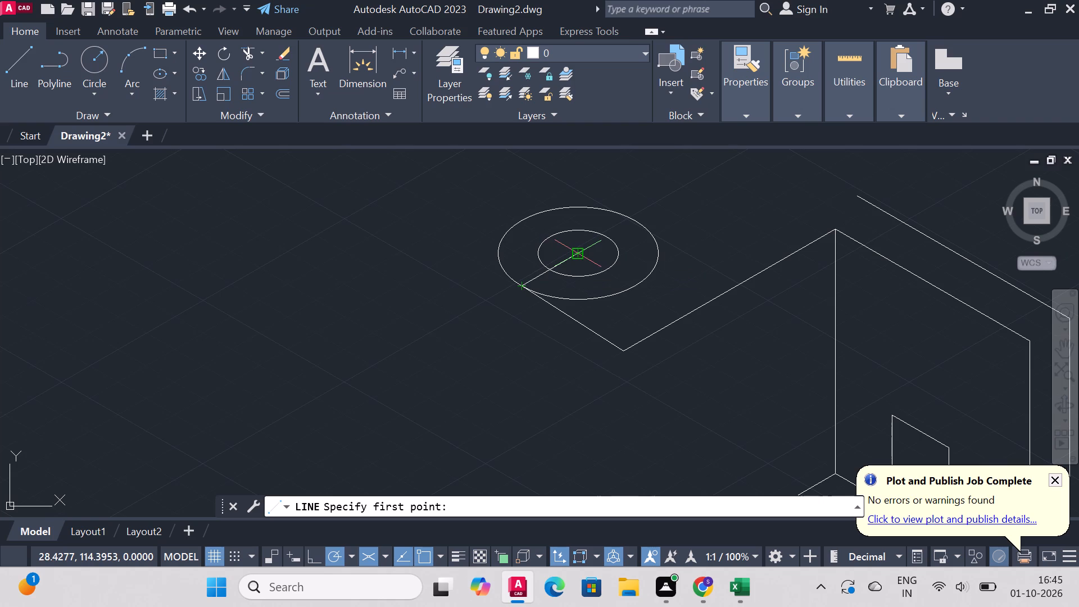
left_click(579, 252)
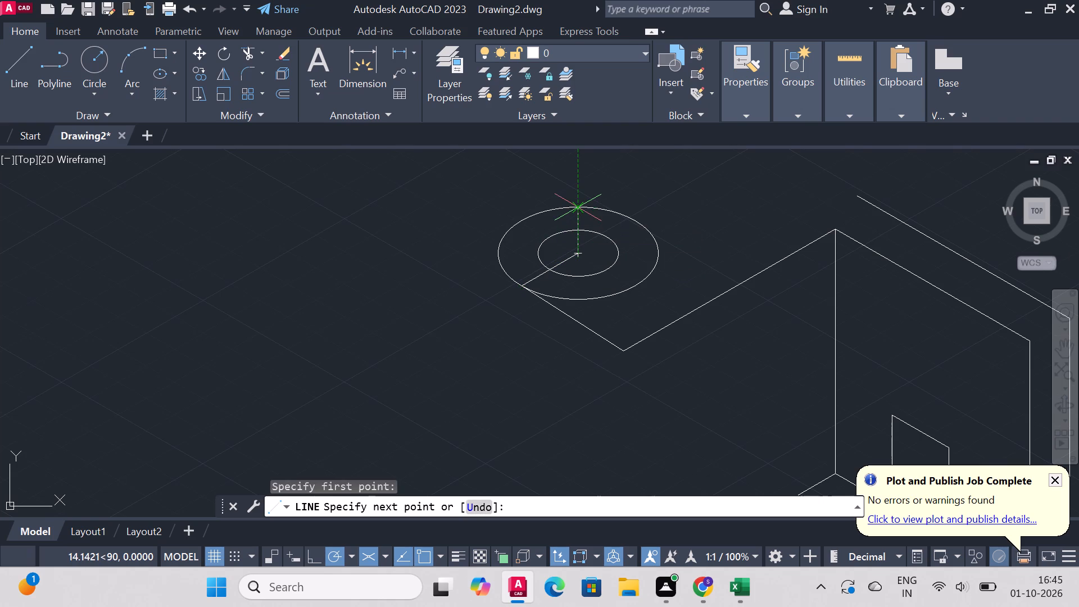
left_click(559, 215)
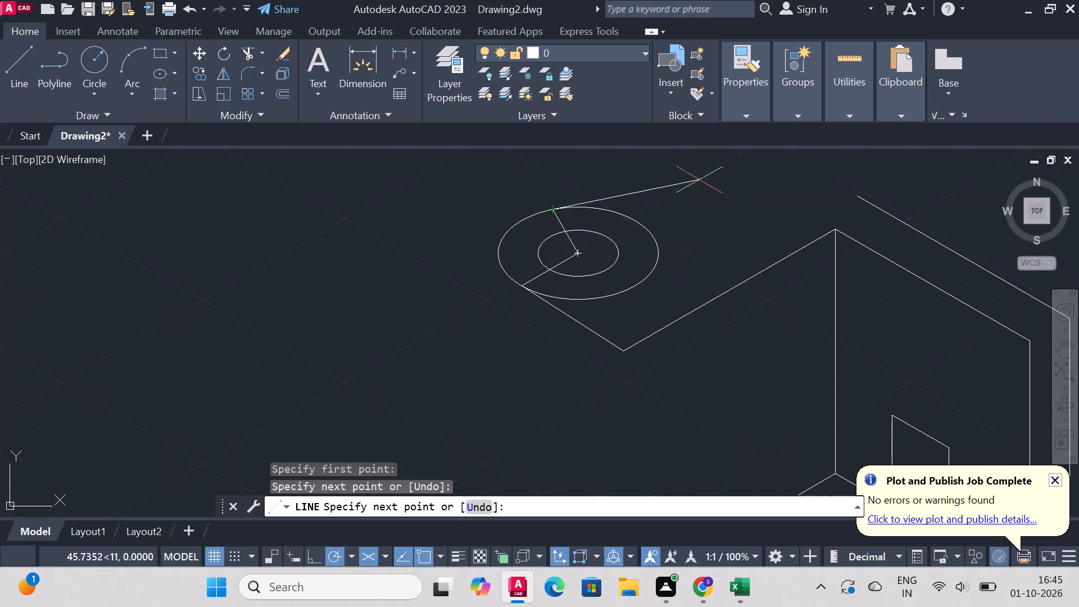
left_click(857, 198)
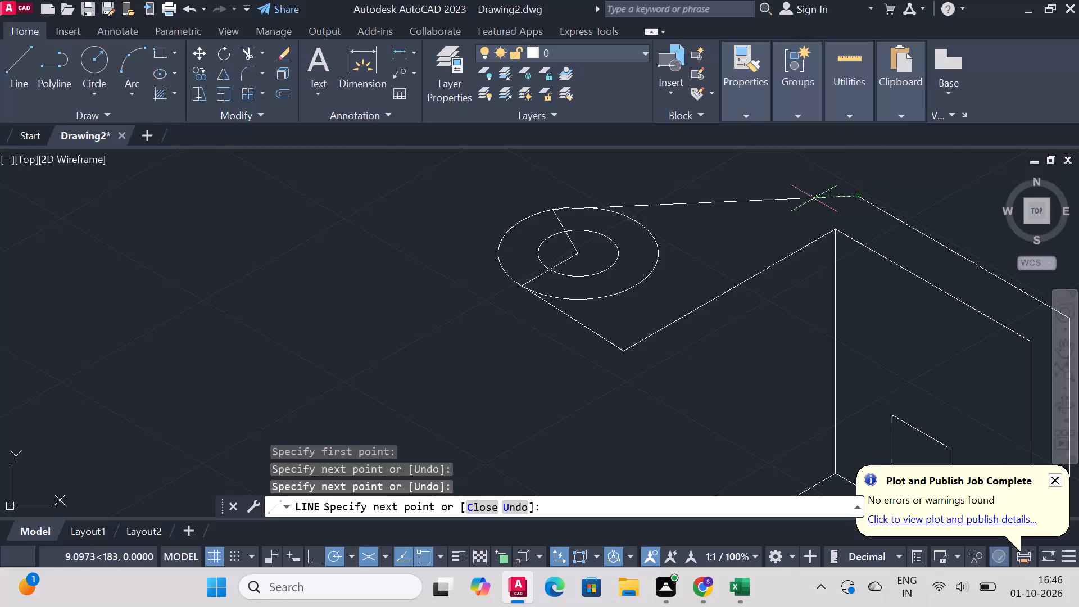
key("Escape")
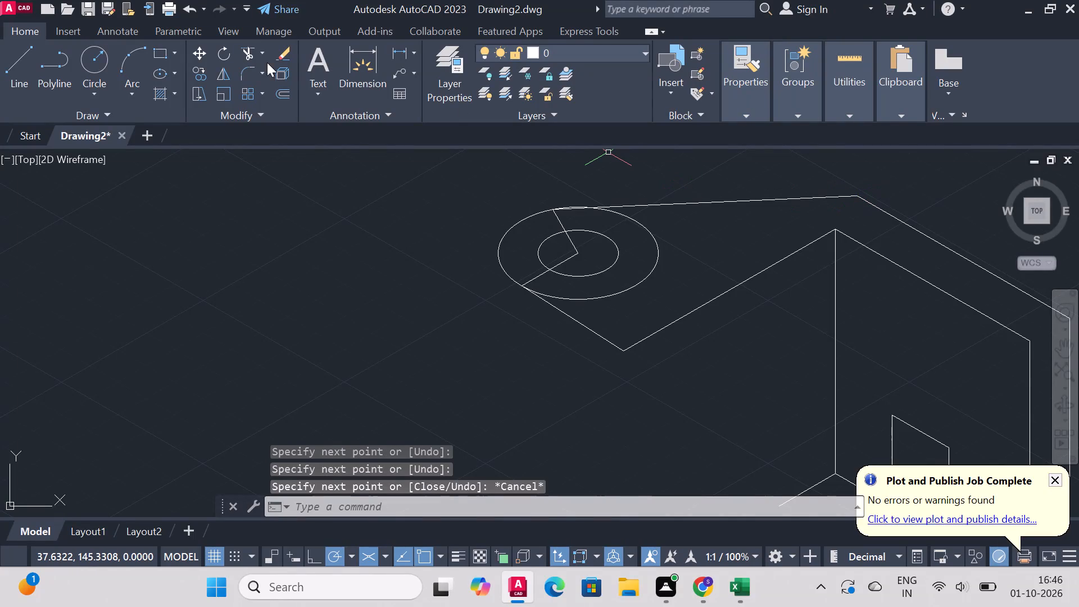
Trim the larger isocircle's inner side between the two edge lines and remove both construction lines running to its centre.
left_click(249, 56)
left_click(633, 287)
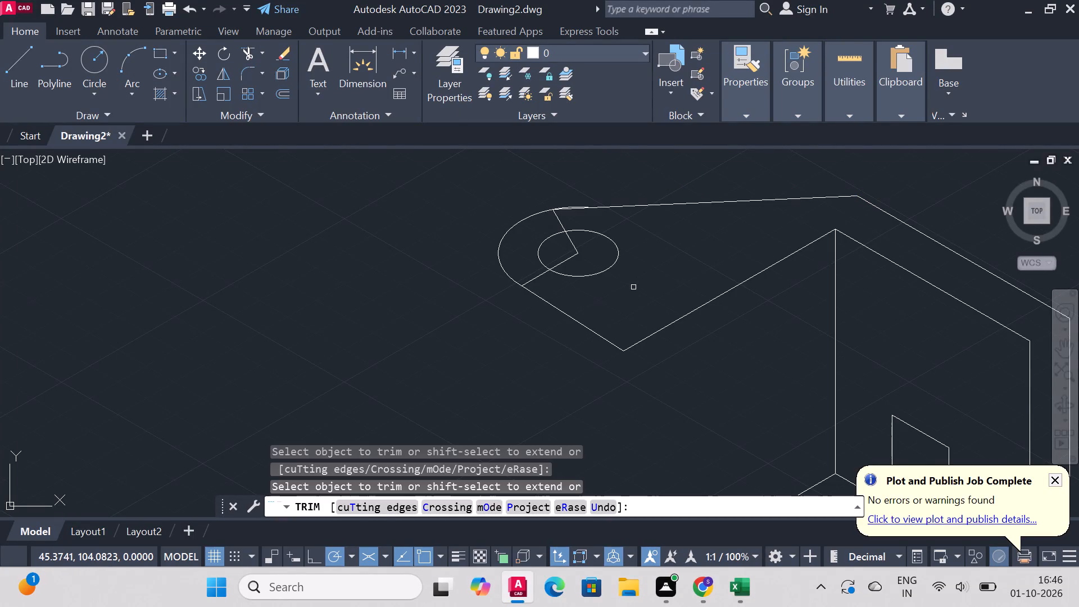
left_click(559, 222)
left_click(572, 243)
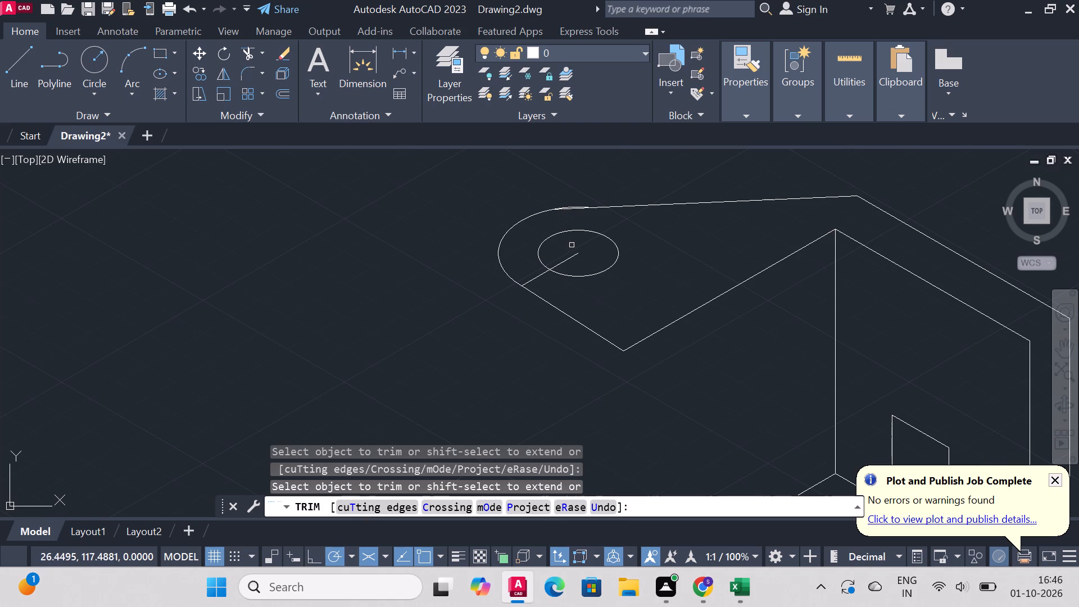
left_click(572, 256)
left_click(540, 278)
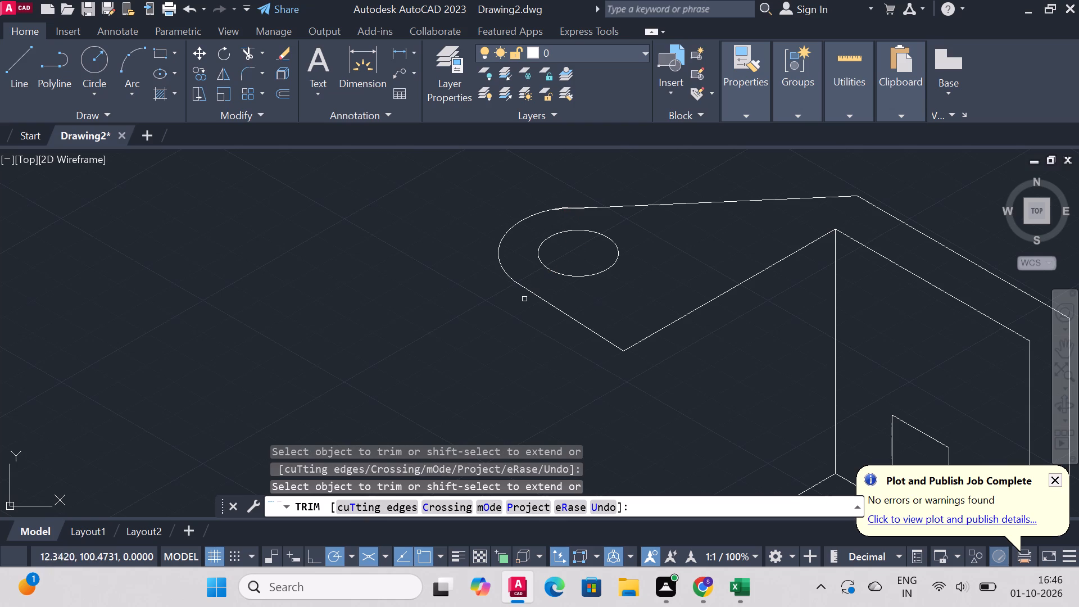
From the top plate's lowest corner, draw connected lines of 17 units straight down, 14 at 150° and 3 straight up.
left_click(24, 61)
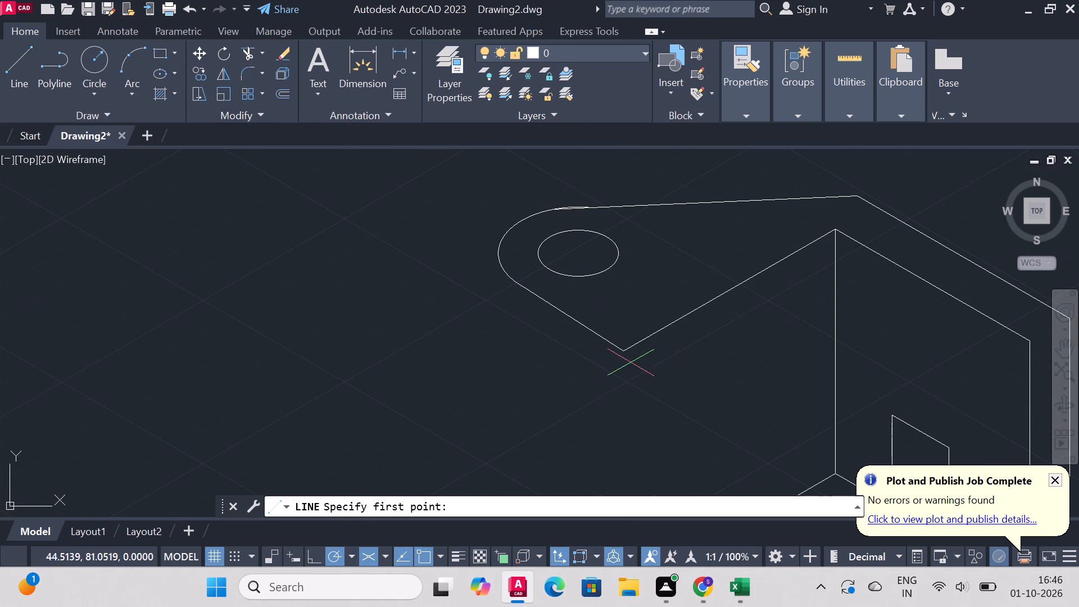
left_click(623, 350)
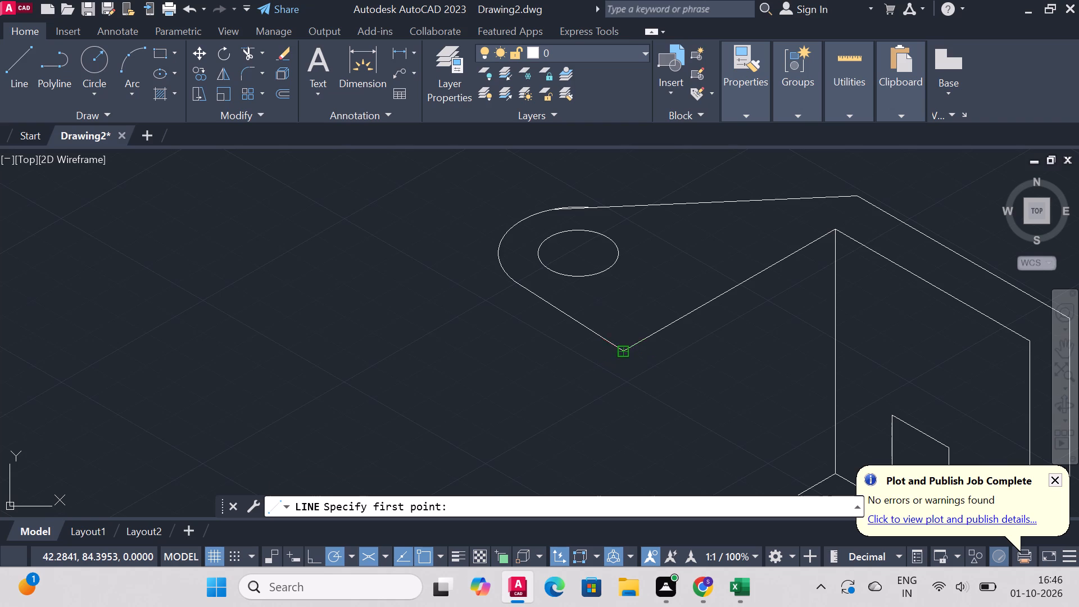
type("17")
key("Return")
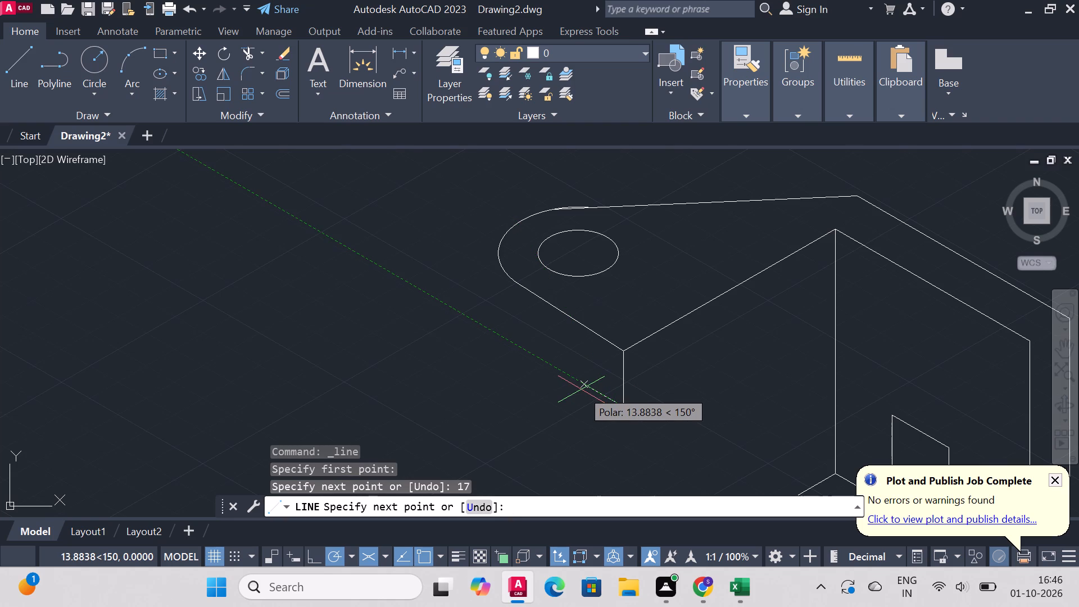
type("14")
key("Return")
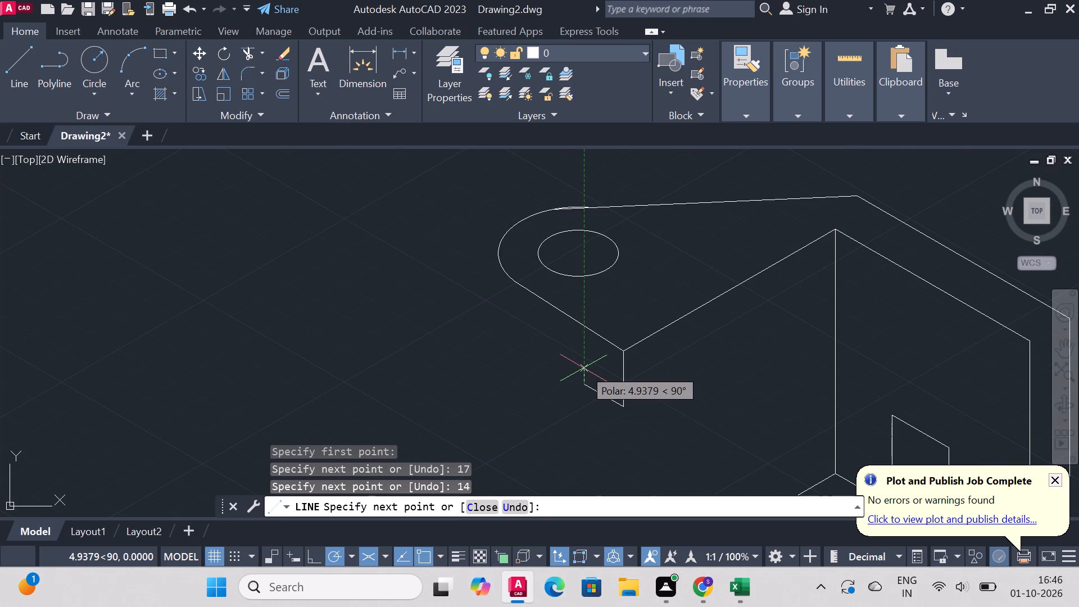
key("3")
key("Return")
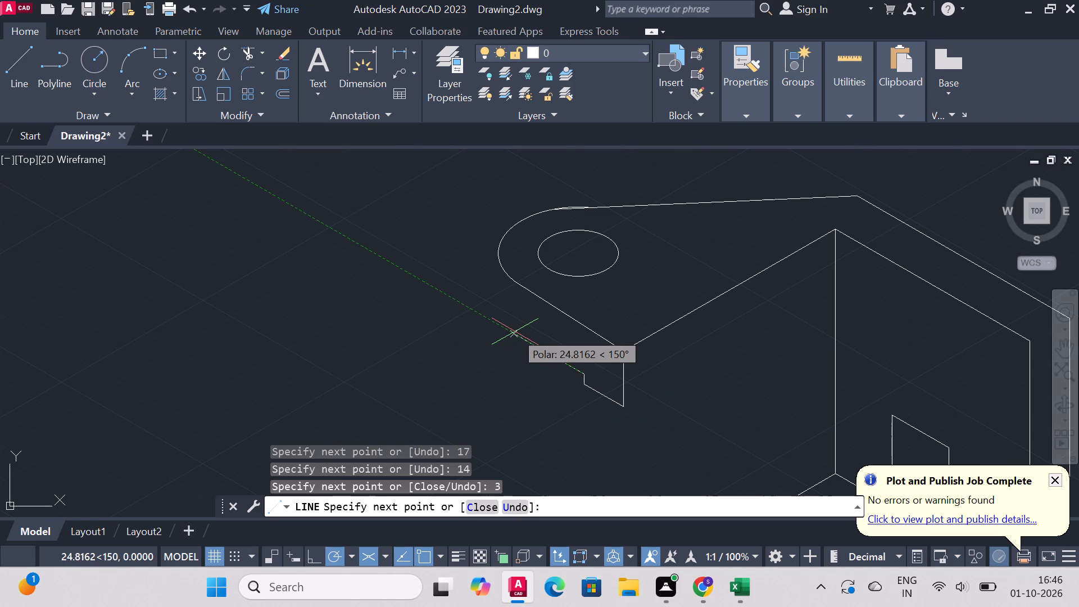
key("Escape")
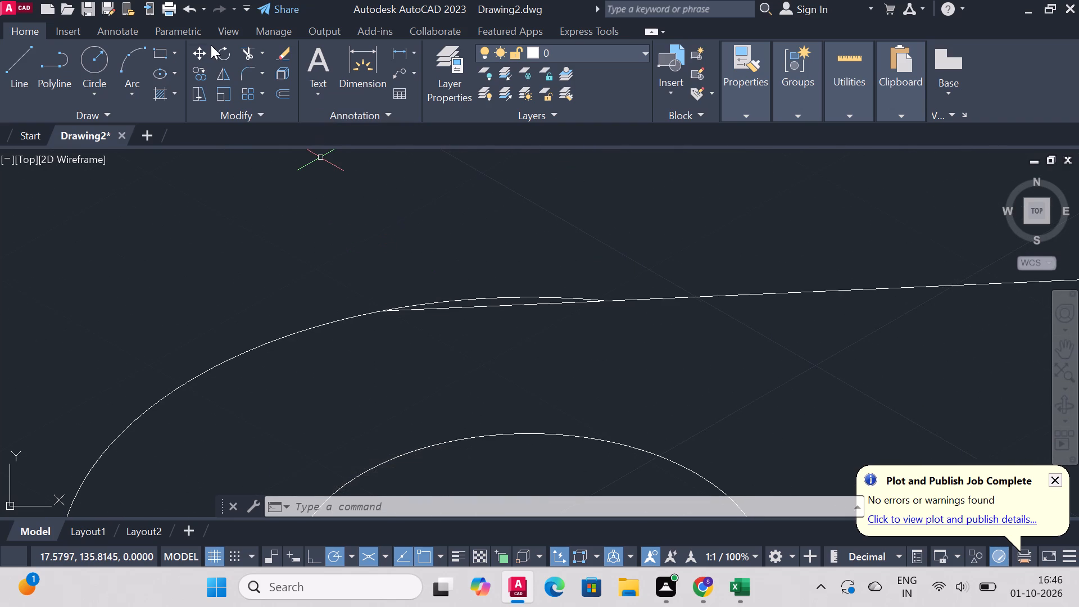
Trim the leftover piece of the rounded end's arc that bulges above the rear top edge line.
left_click(250, 49)
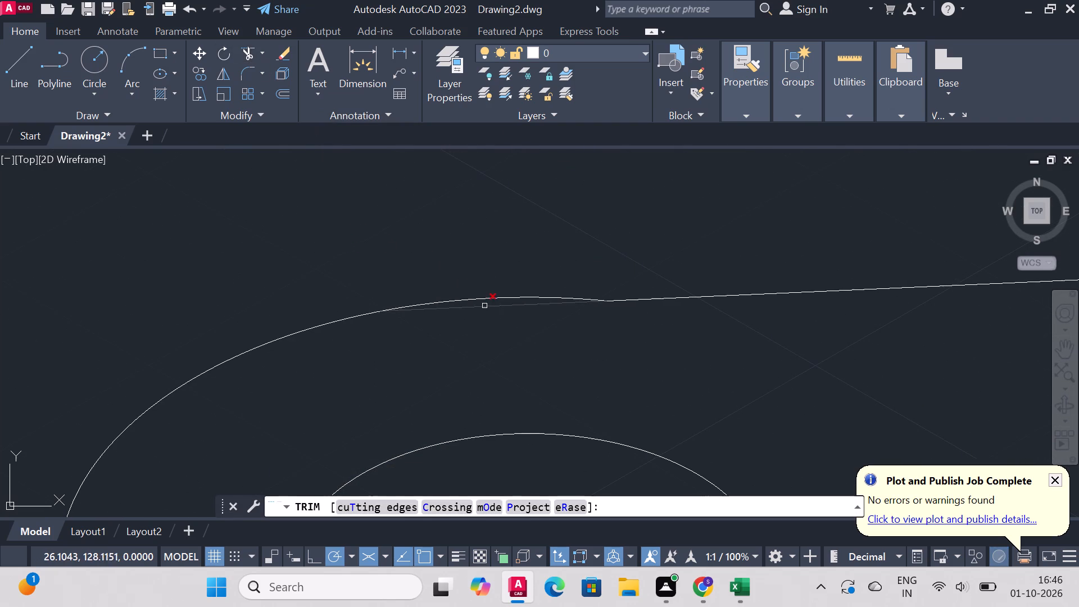
left_click(484, 298)
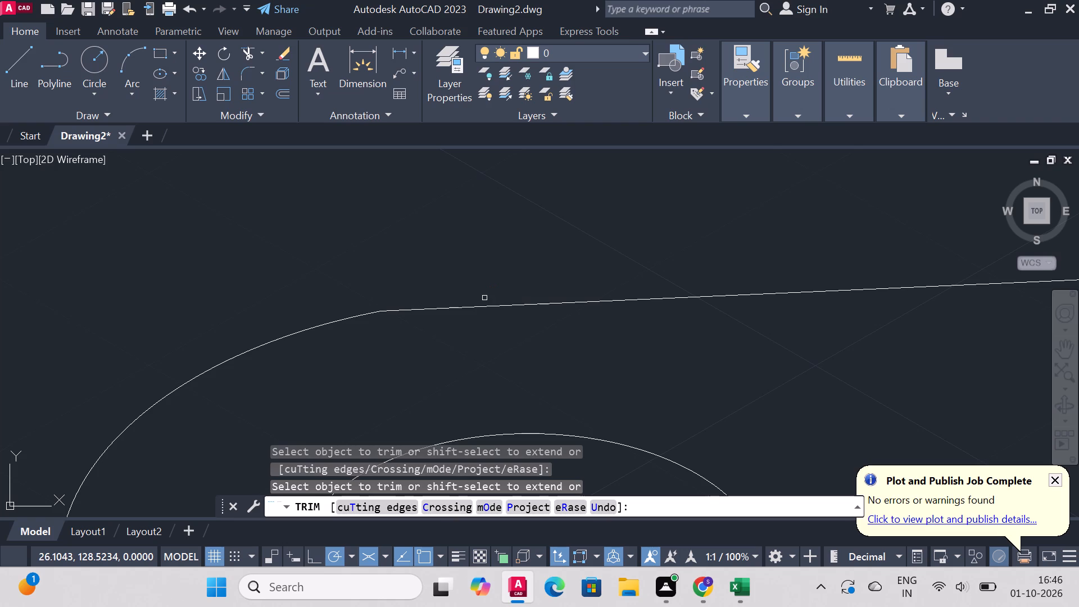
key("Escape")
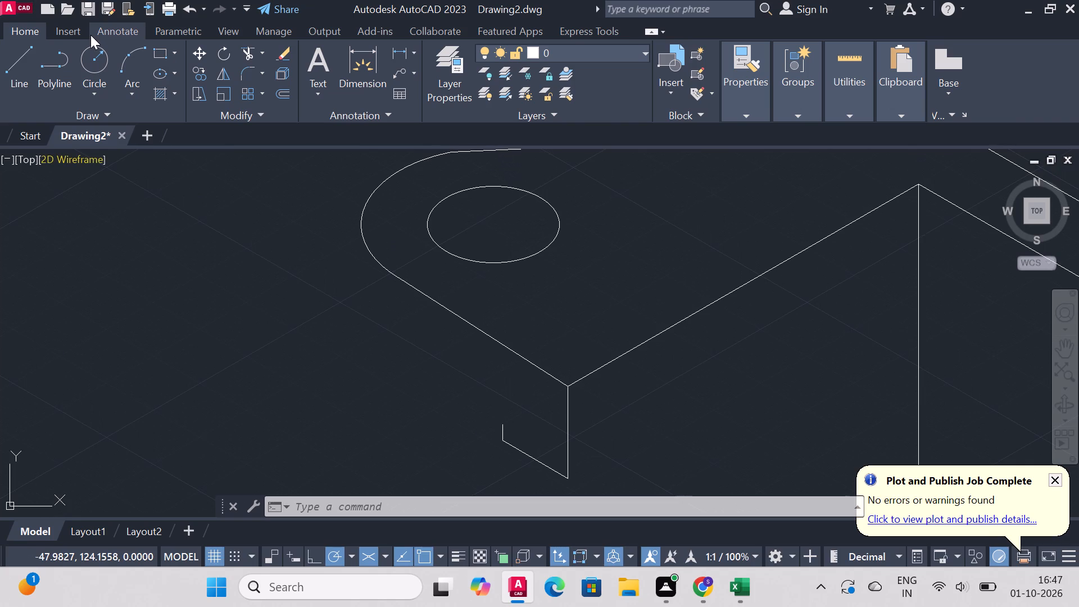
Copy the top plate's rounded end arc 14 units straight down, using the hole's centre as base point.
left_click(197, 75)
left_click(361, 217)
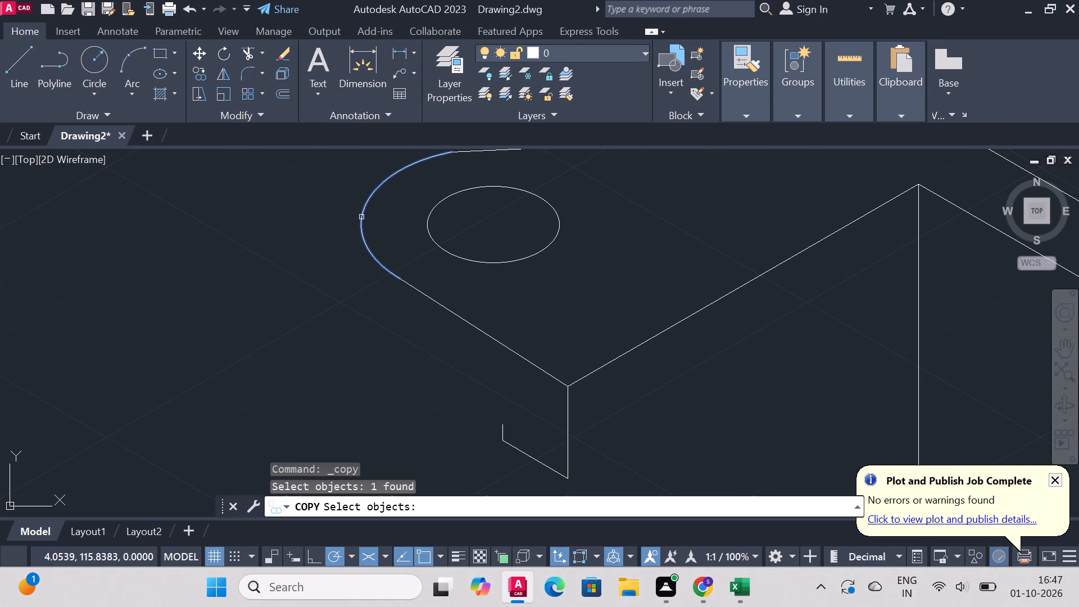
right_click(489, 218)
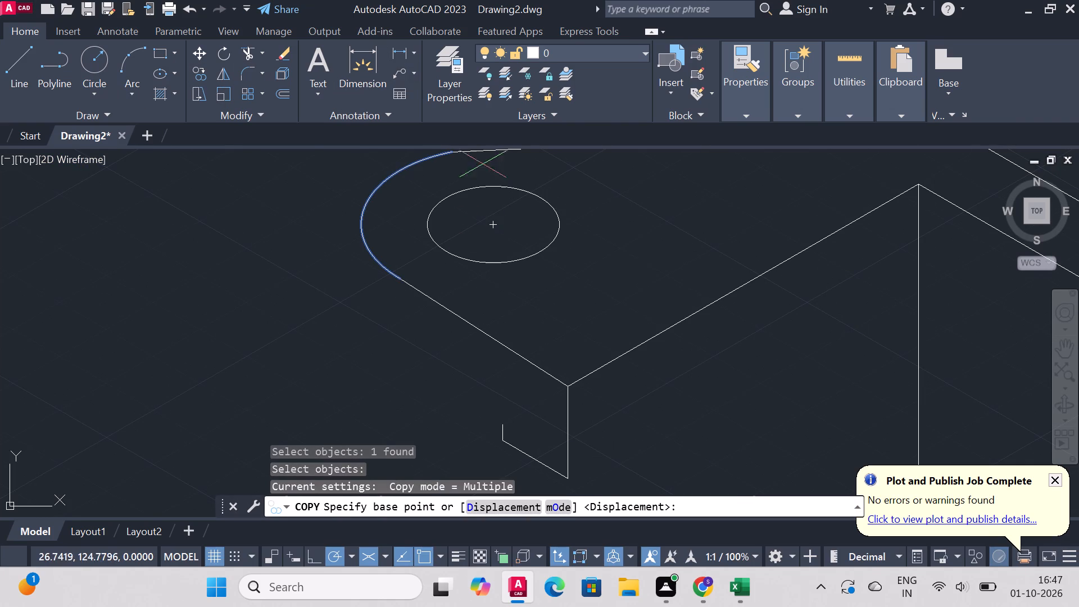
left_click(498, 225)
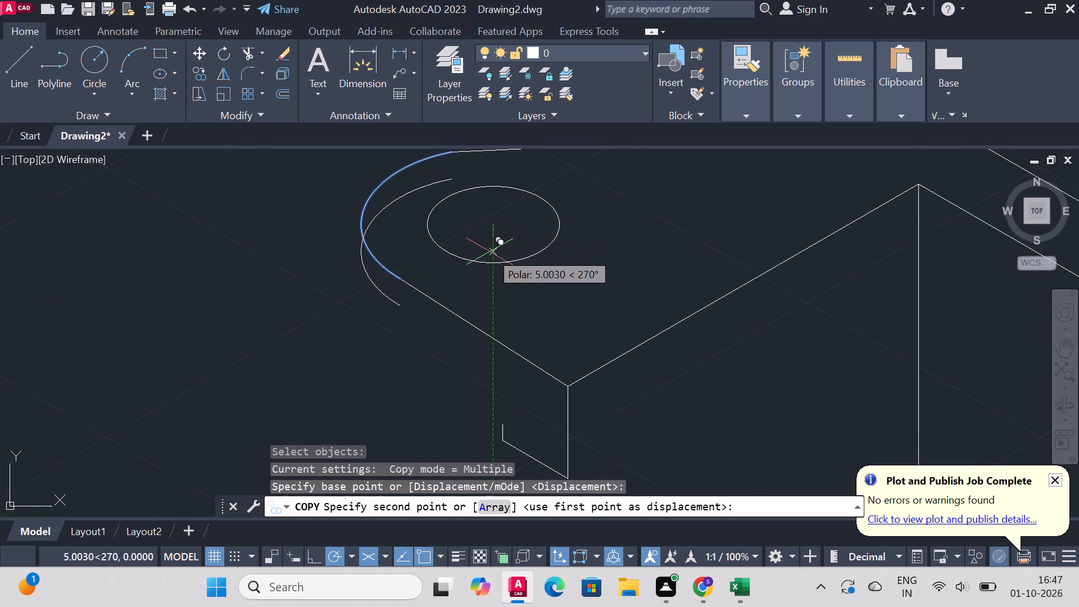
type("14")
key("Return")
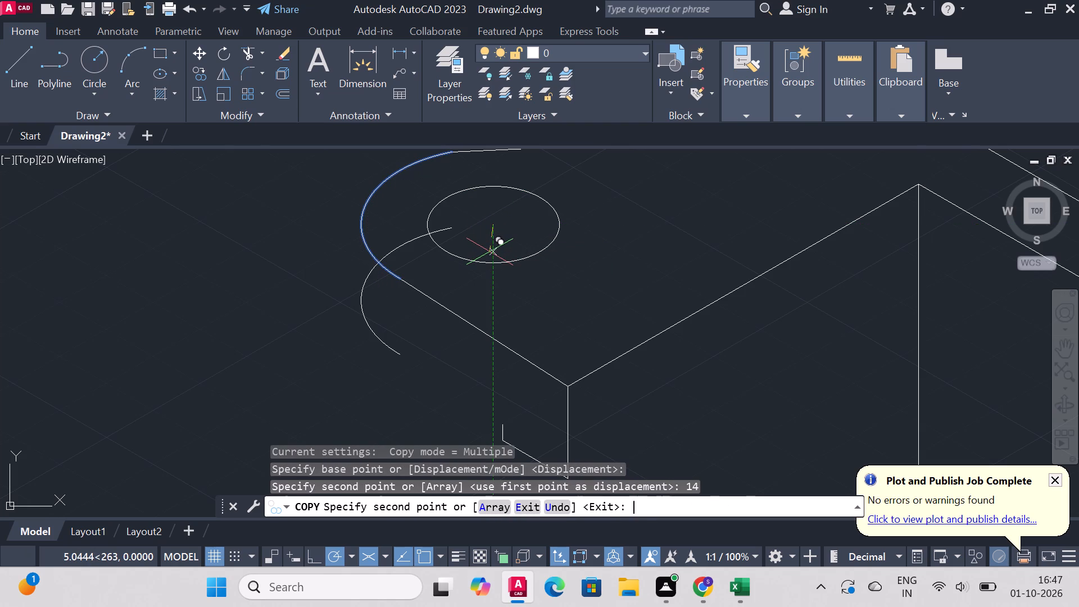
Draw a line from the top of the short 3-unit edge to the lower end of the copied arc.
left_click(20, 67)
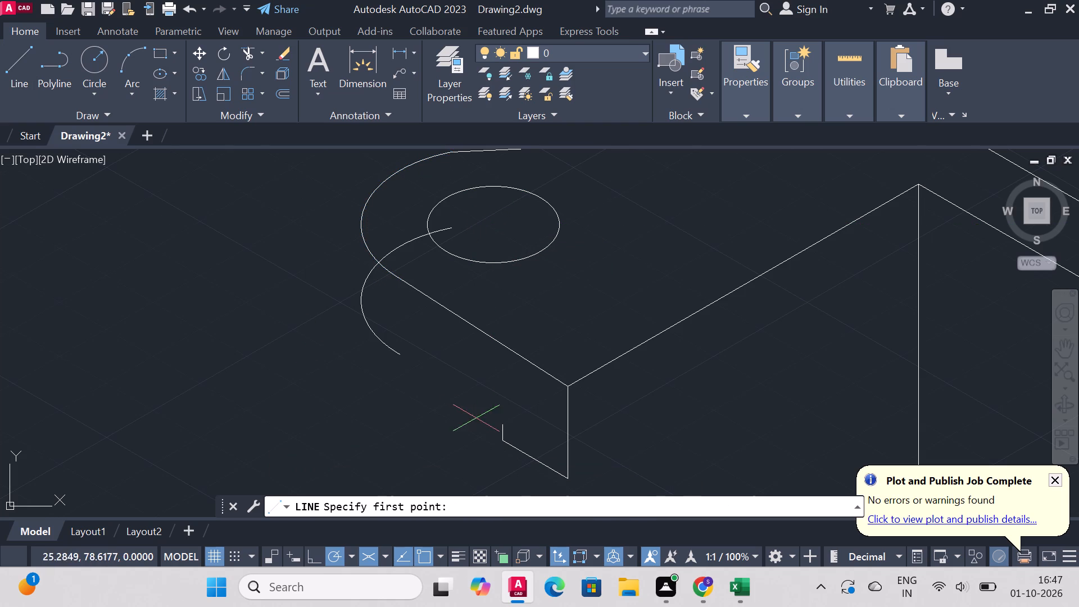
left_click(496, 424)
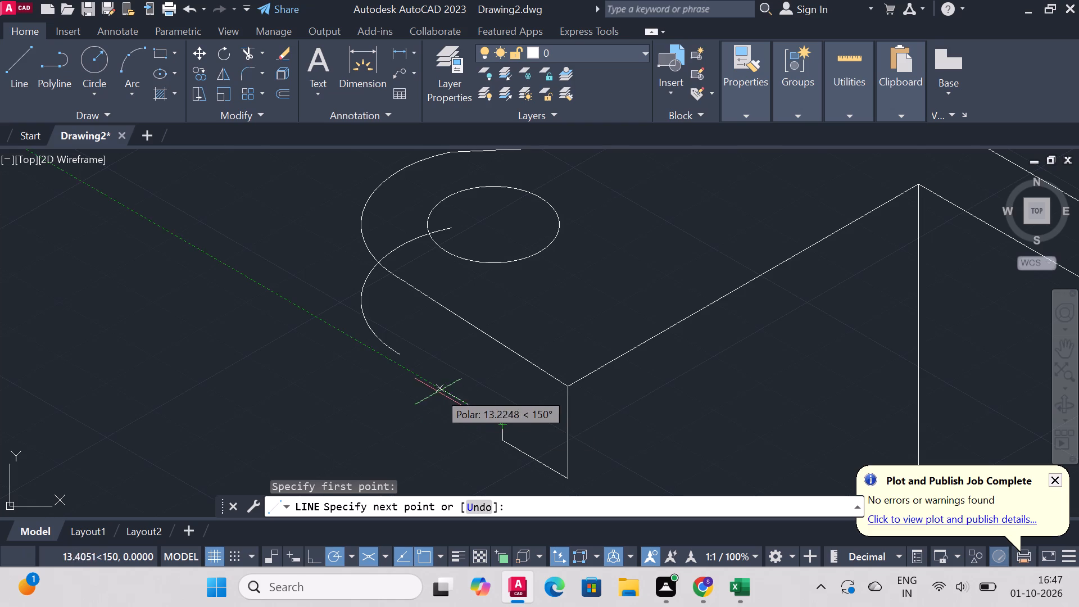
left_click(397, 351)
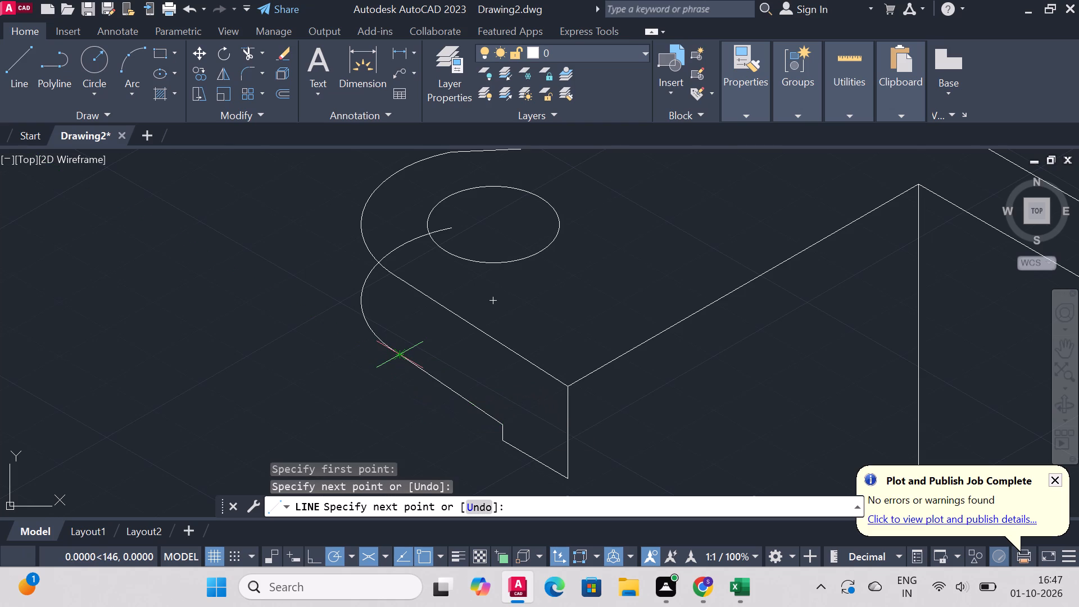
key("Escape")
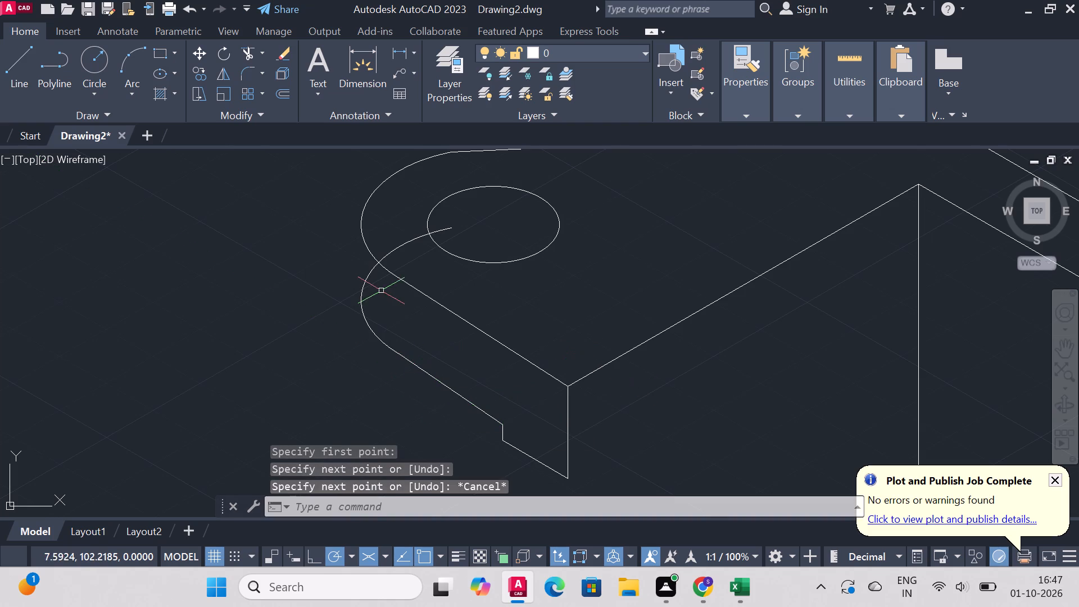
Trim the part of the copied arc that runs across the top plate's surface towards the hole.
left_click(245, 51)
left_click(401, 244)
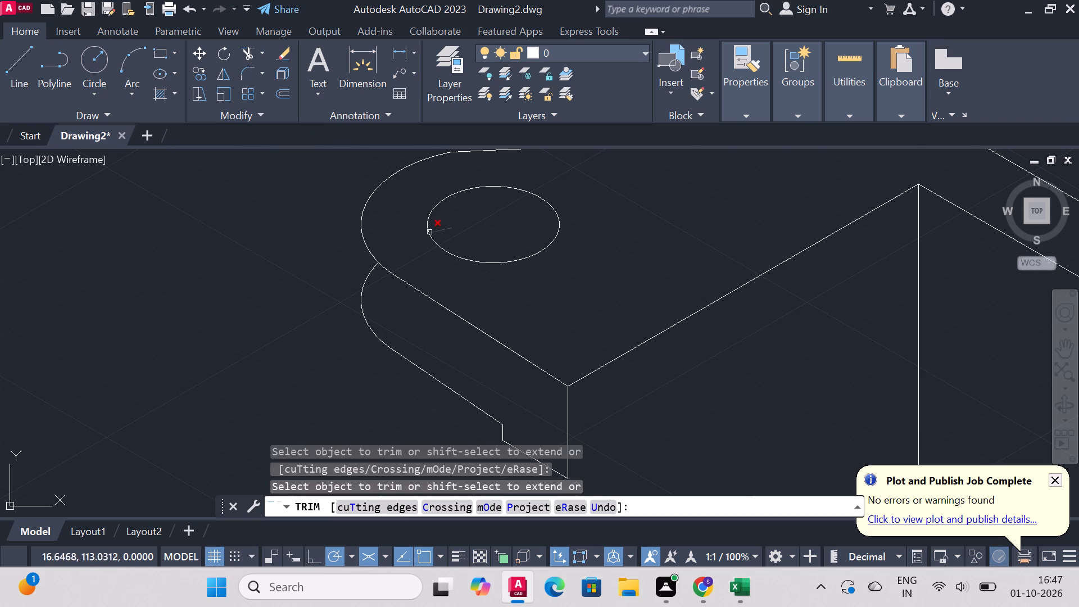
left_click(443, 230)
Draw a vertical line joining the outermost points of the copied arc and the top plate's rounded end.
left_click(32, 66)
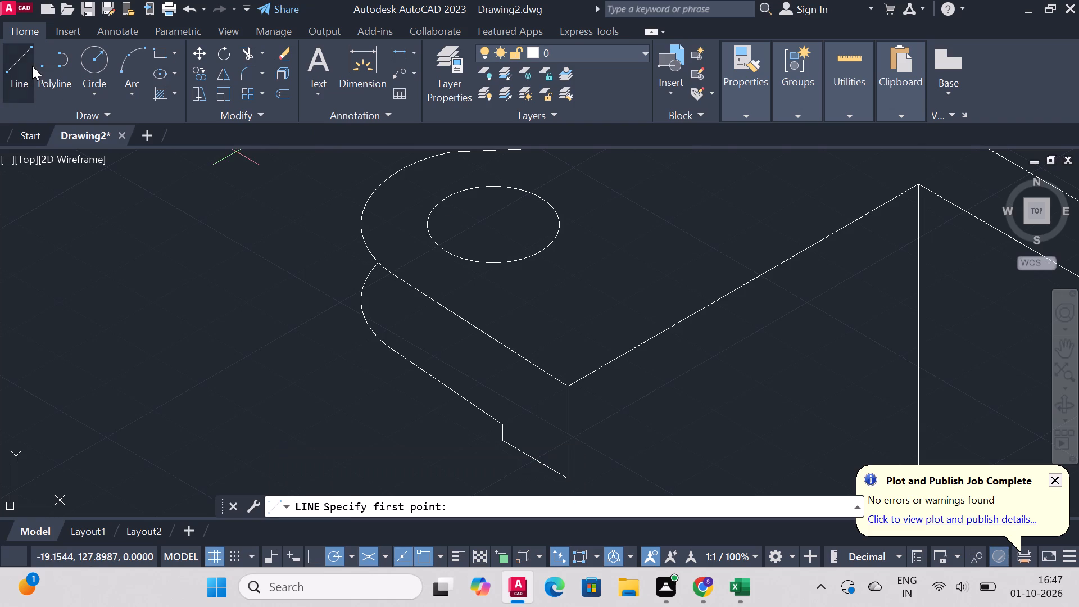
left_click(361, 307)
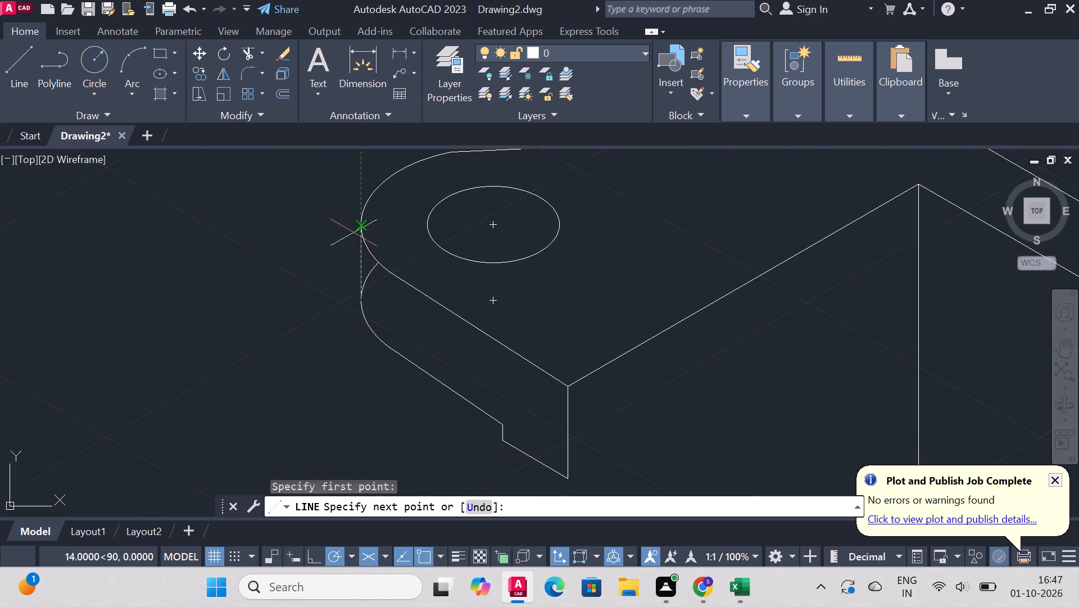
left_click(362, 229)
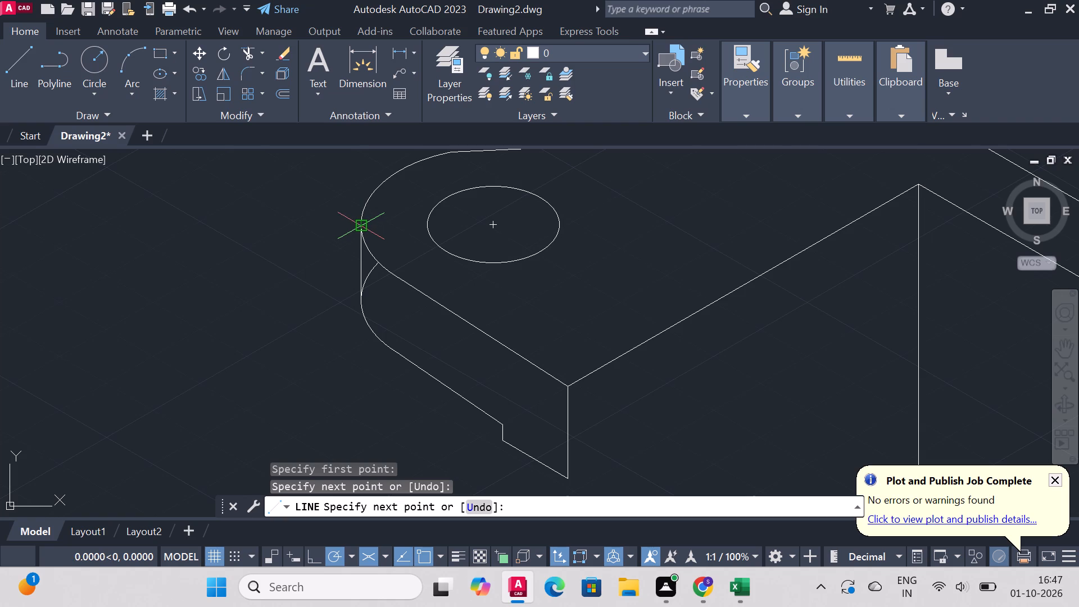
key("Escape")
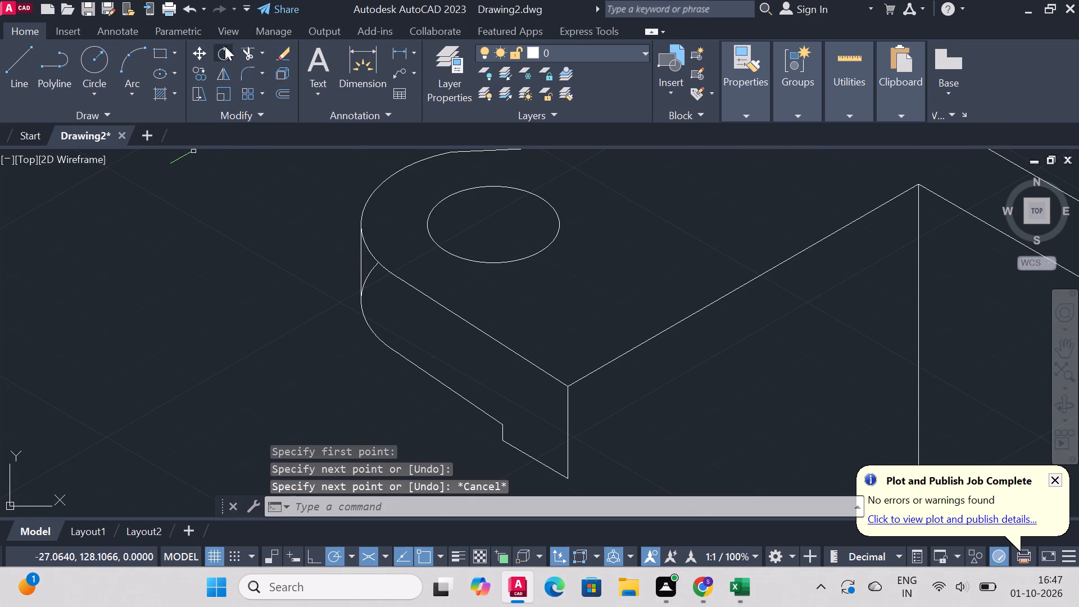
Trim the leftover piece of the copied arc between the vertical joining line and the top plate's edge.
left_click(245, 48)
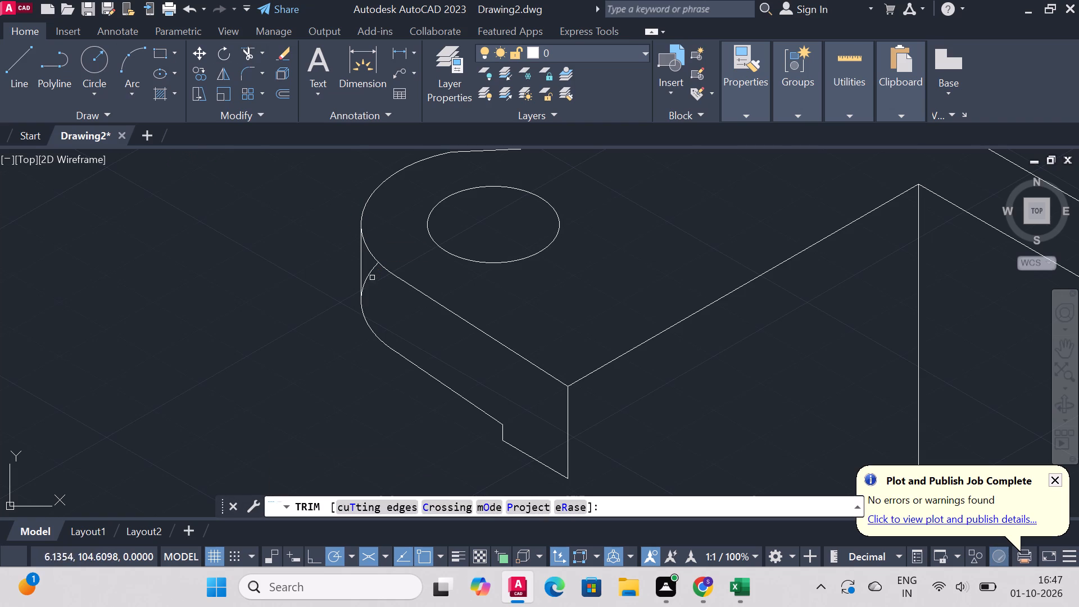
left_click(369, 276)
key("Escape")
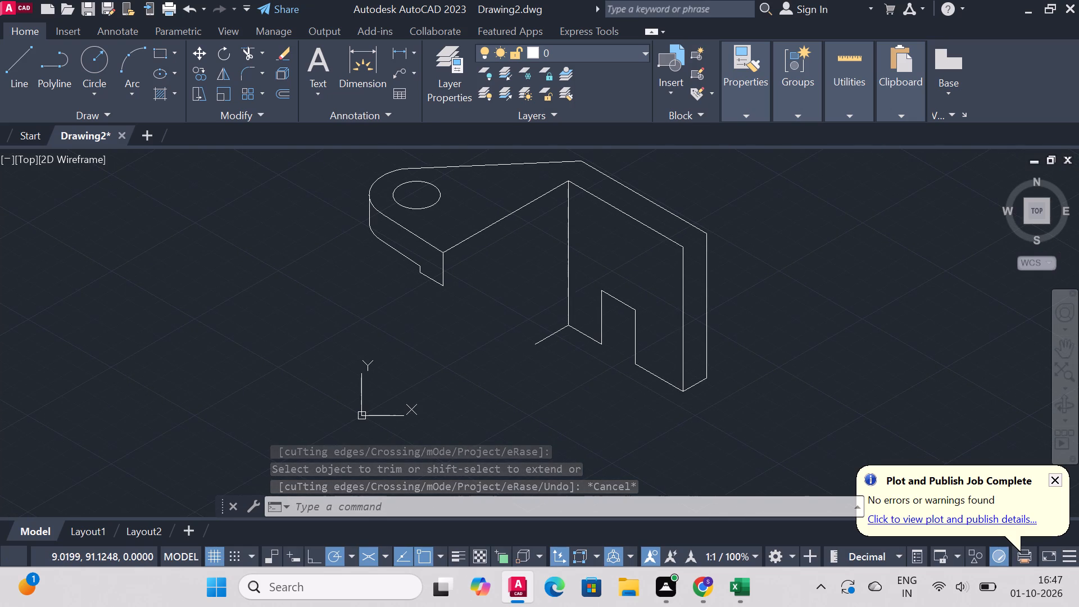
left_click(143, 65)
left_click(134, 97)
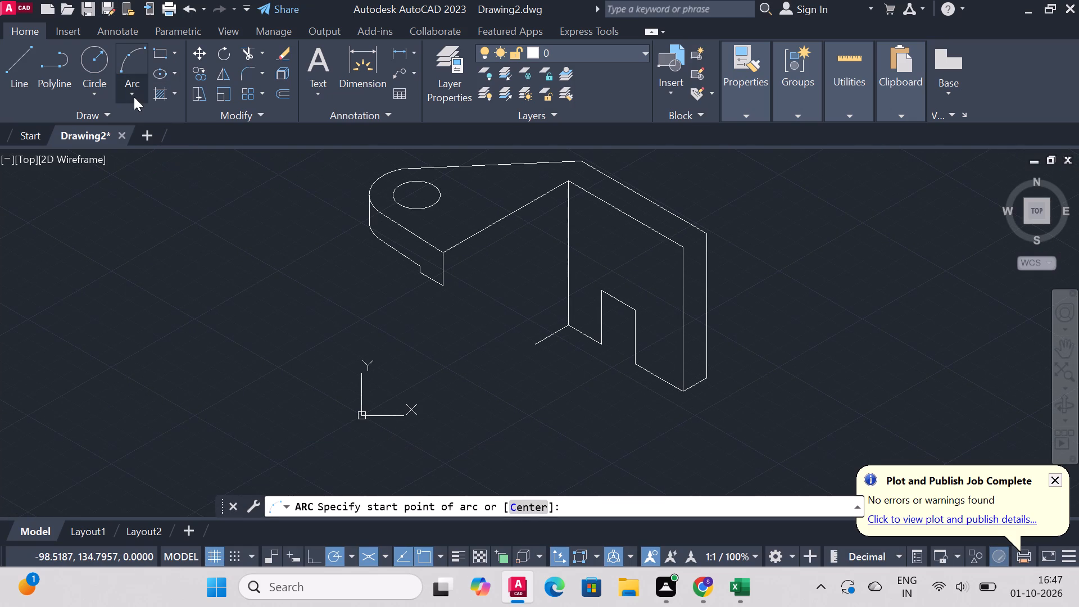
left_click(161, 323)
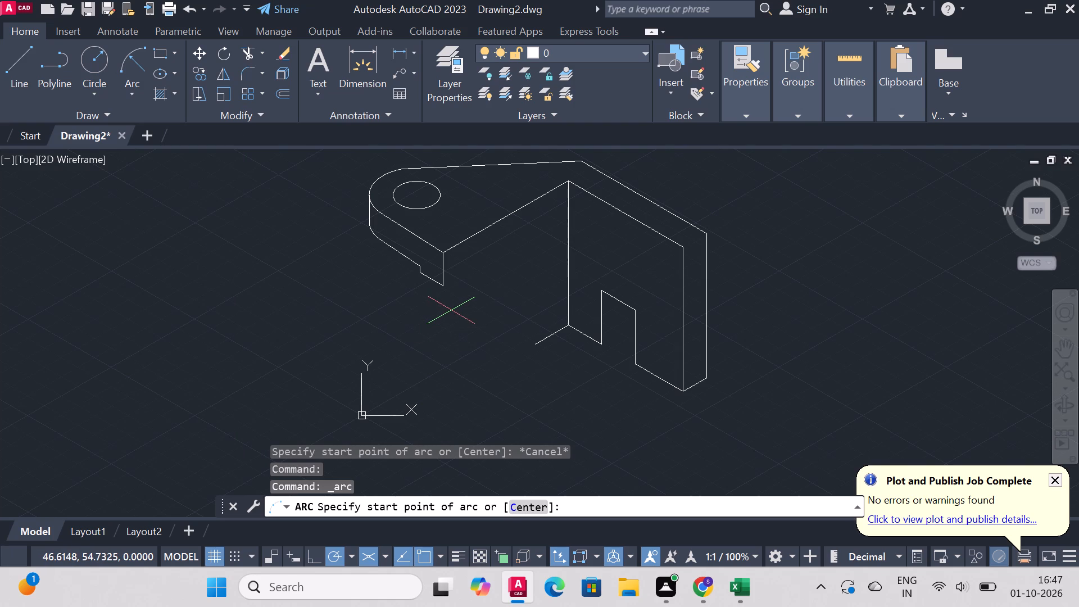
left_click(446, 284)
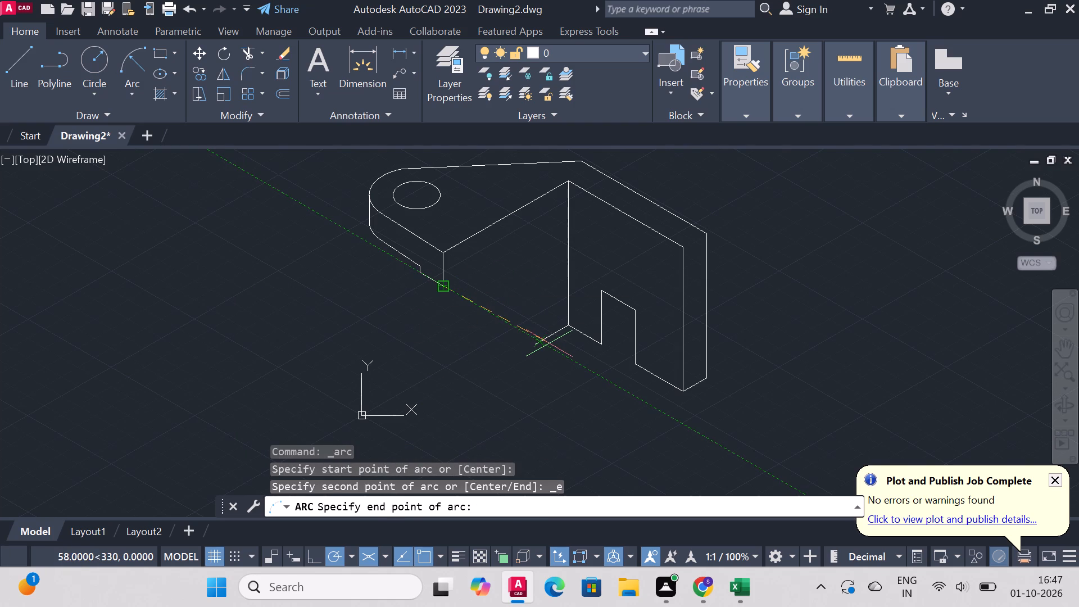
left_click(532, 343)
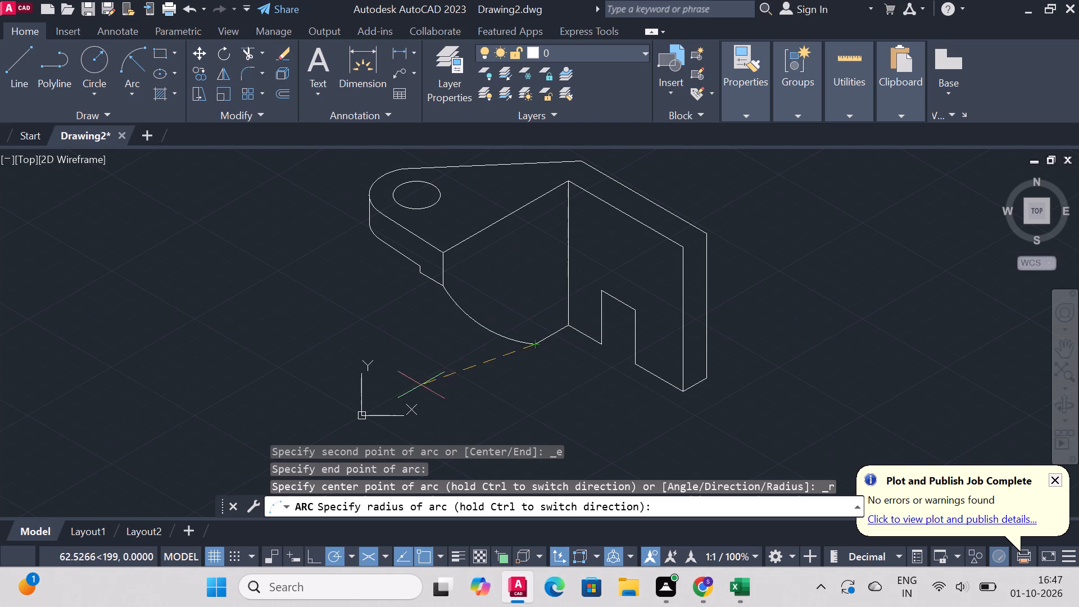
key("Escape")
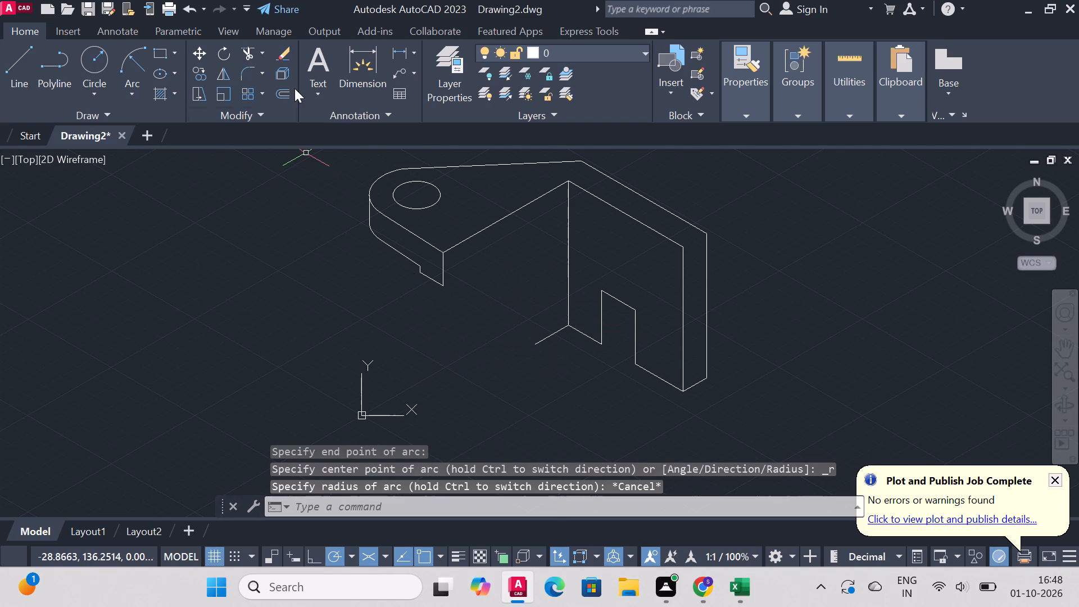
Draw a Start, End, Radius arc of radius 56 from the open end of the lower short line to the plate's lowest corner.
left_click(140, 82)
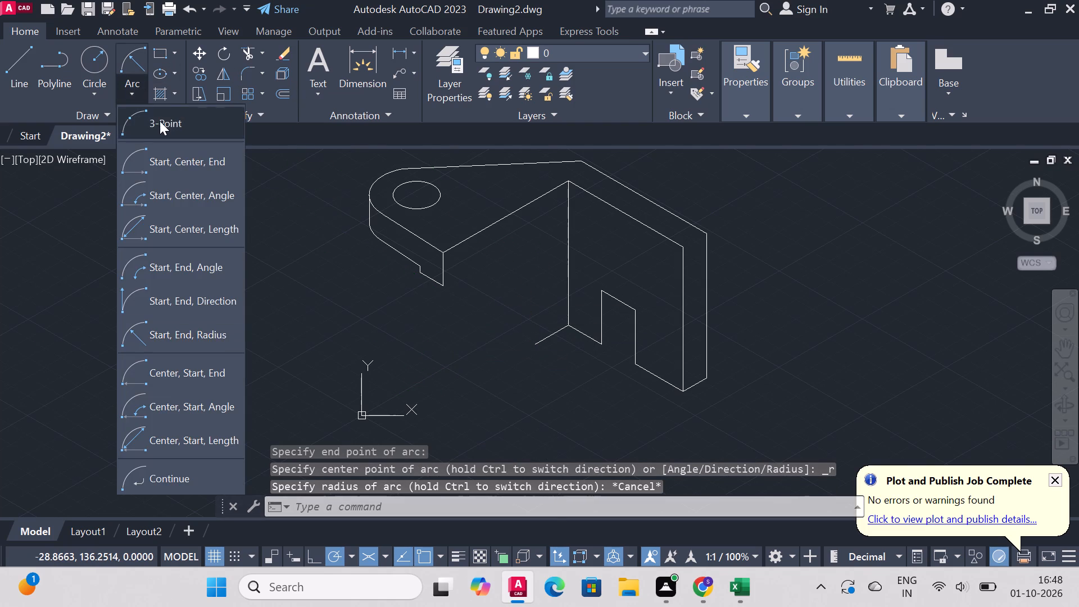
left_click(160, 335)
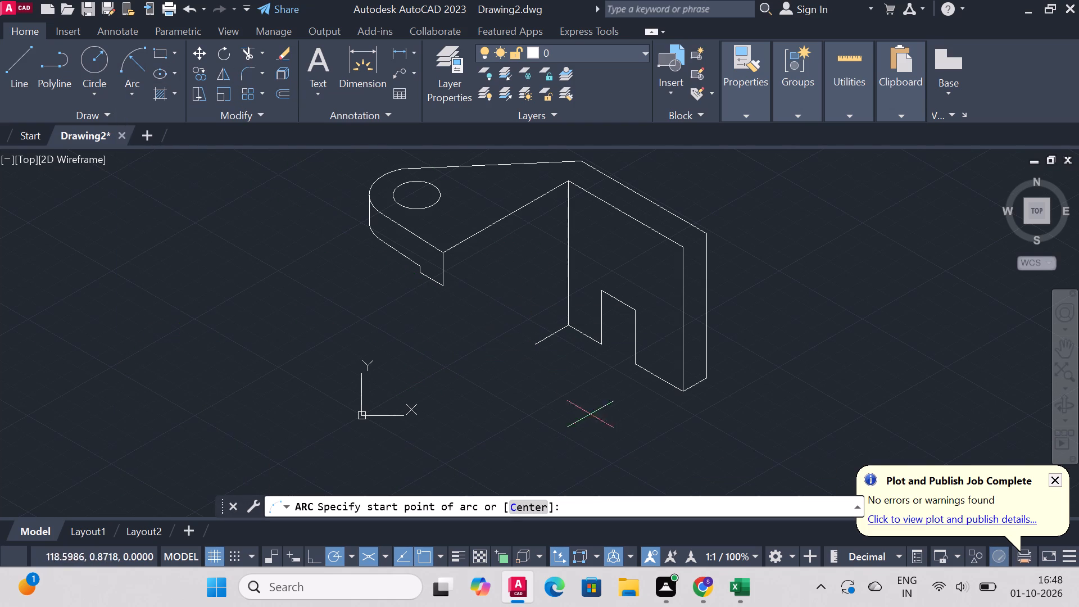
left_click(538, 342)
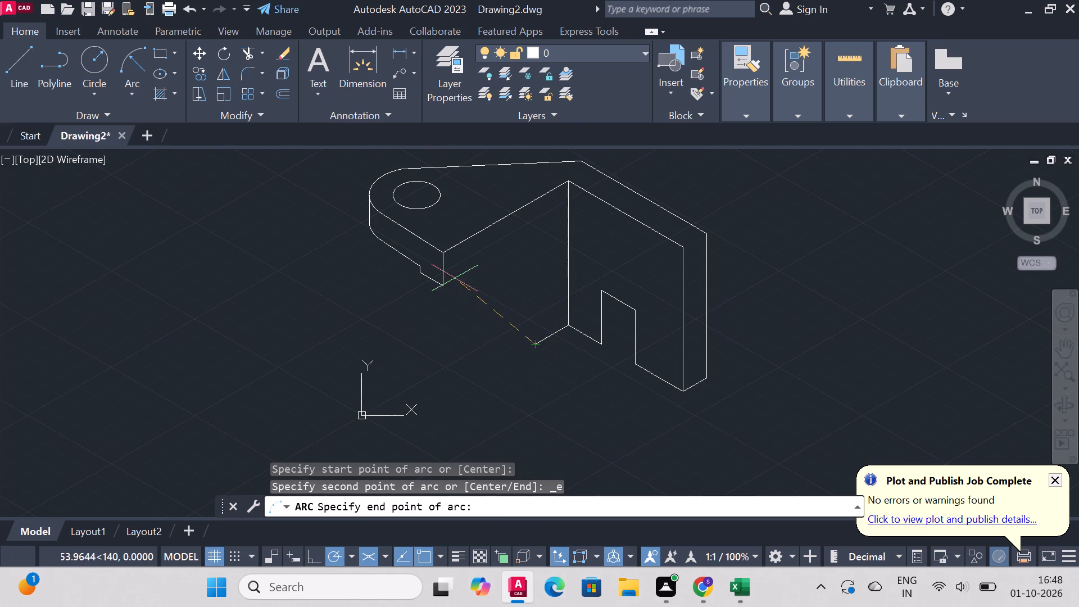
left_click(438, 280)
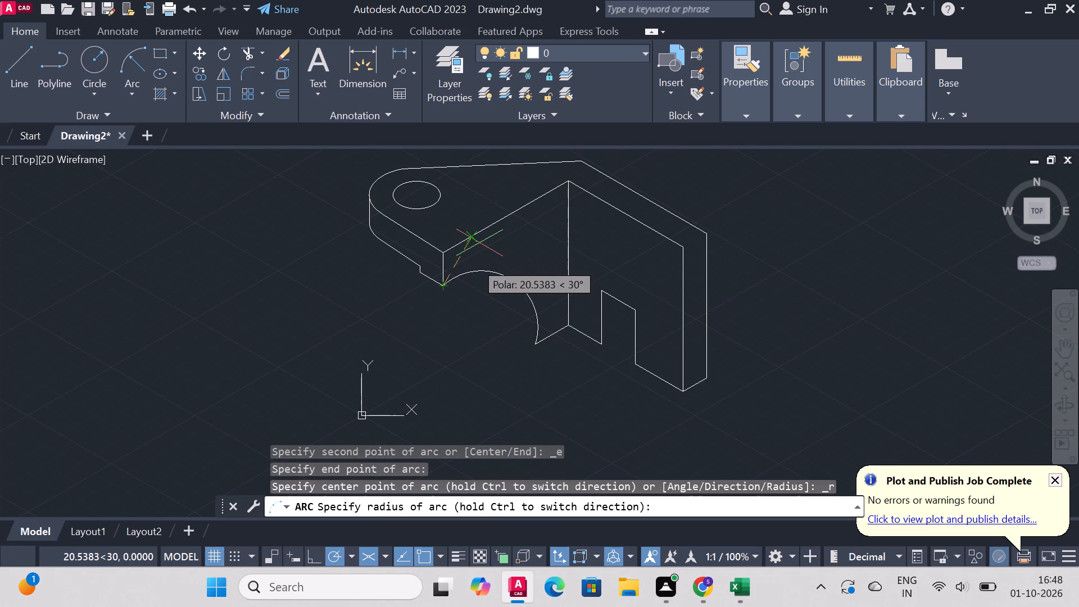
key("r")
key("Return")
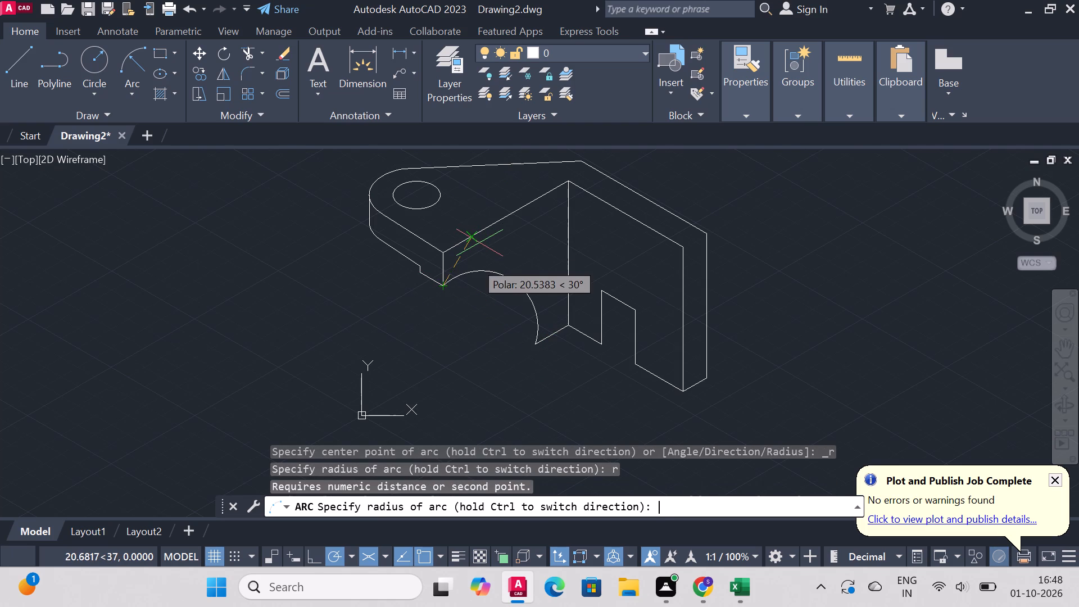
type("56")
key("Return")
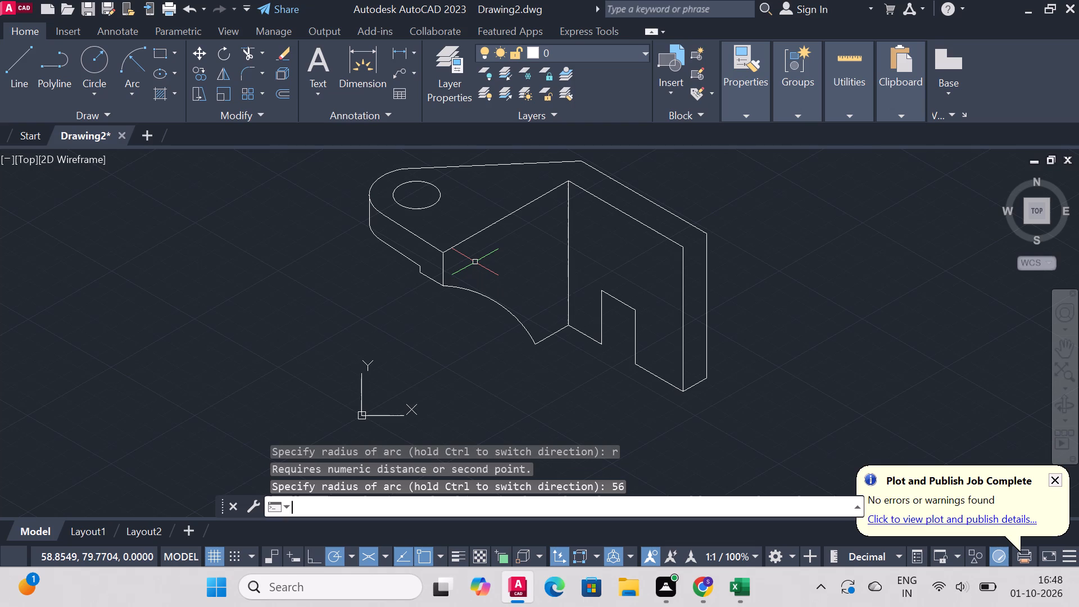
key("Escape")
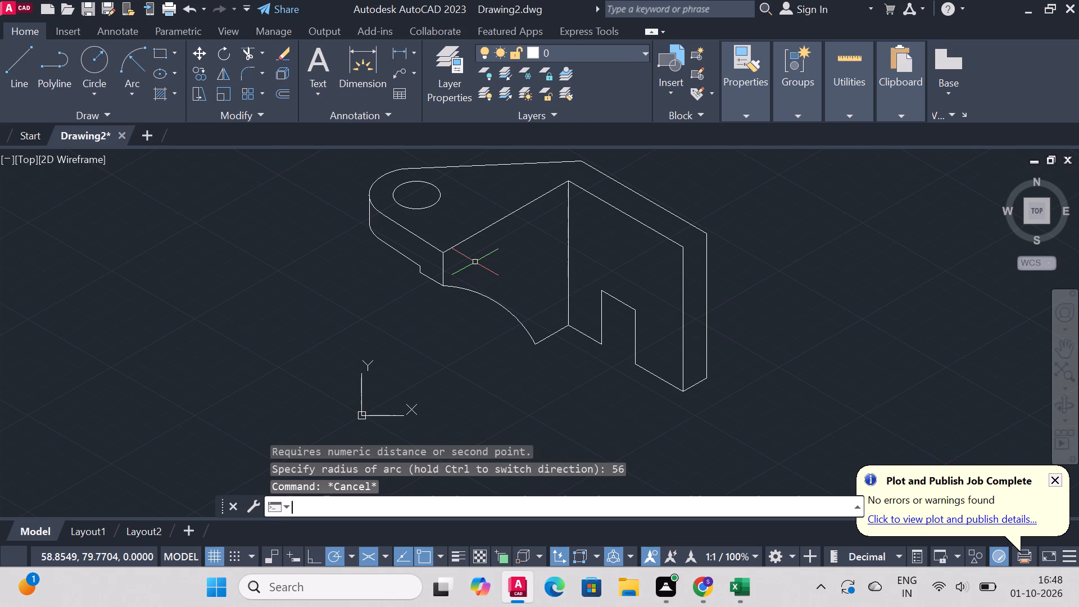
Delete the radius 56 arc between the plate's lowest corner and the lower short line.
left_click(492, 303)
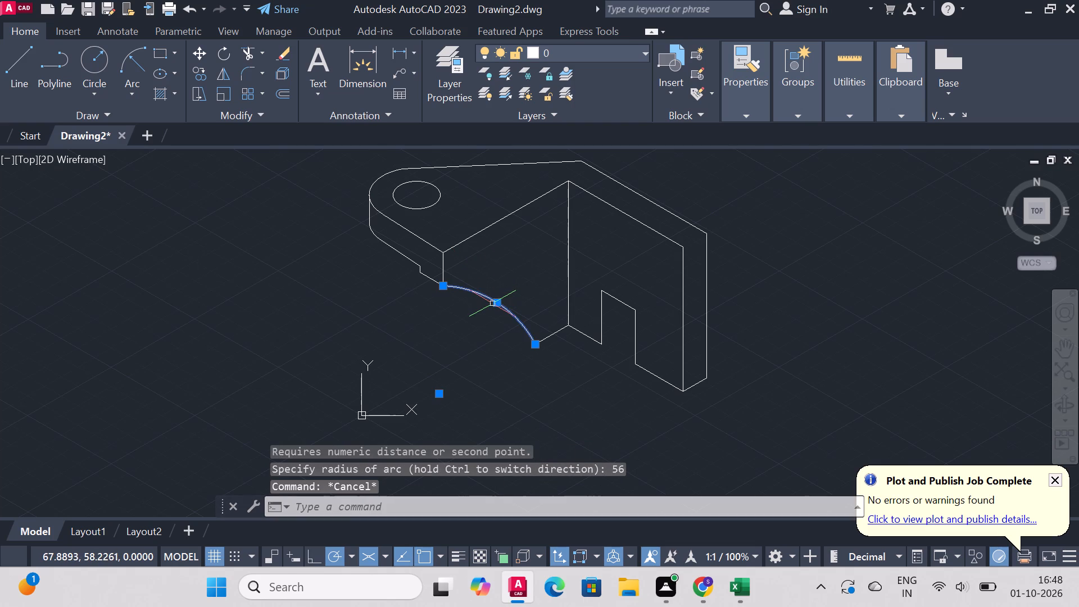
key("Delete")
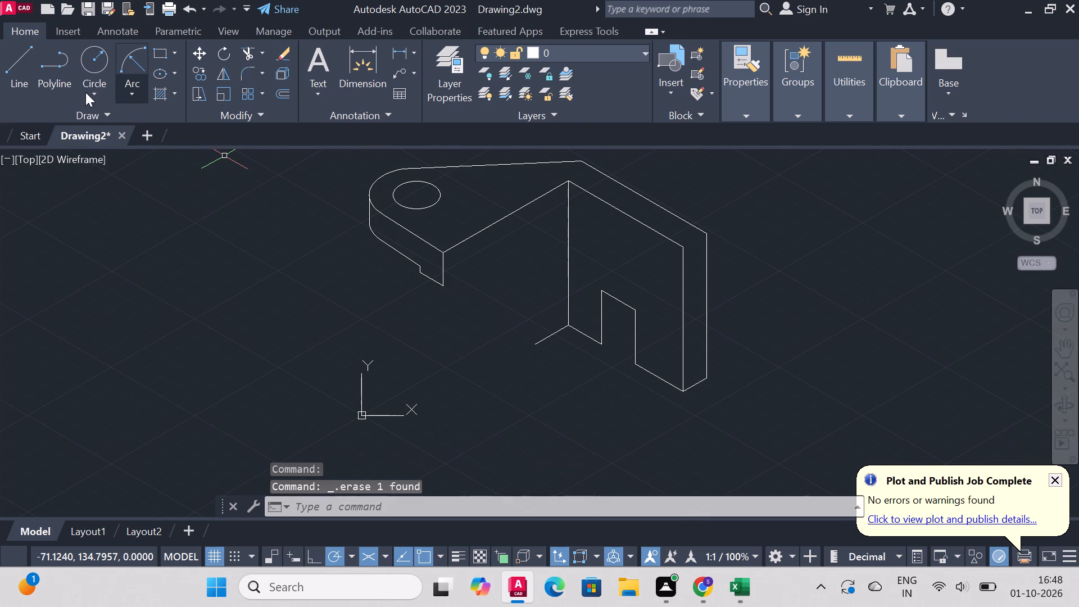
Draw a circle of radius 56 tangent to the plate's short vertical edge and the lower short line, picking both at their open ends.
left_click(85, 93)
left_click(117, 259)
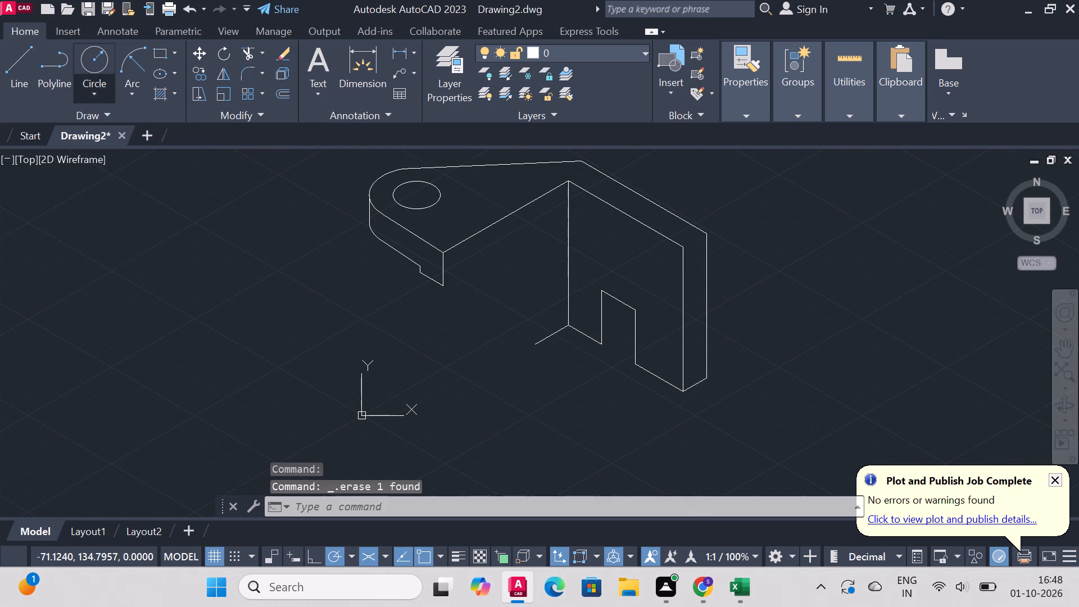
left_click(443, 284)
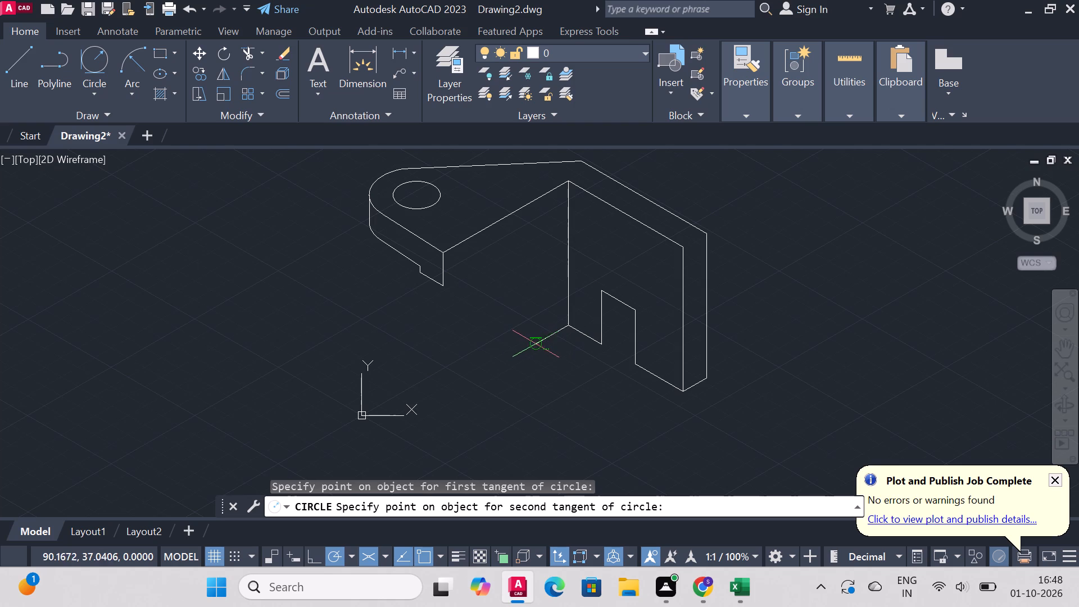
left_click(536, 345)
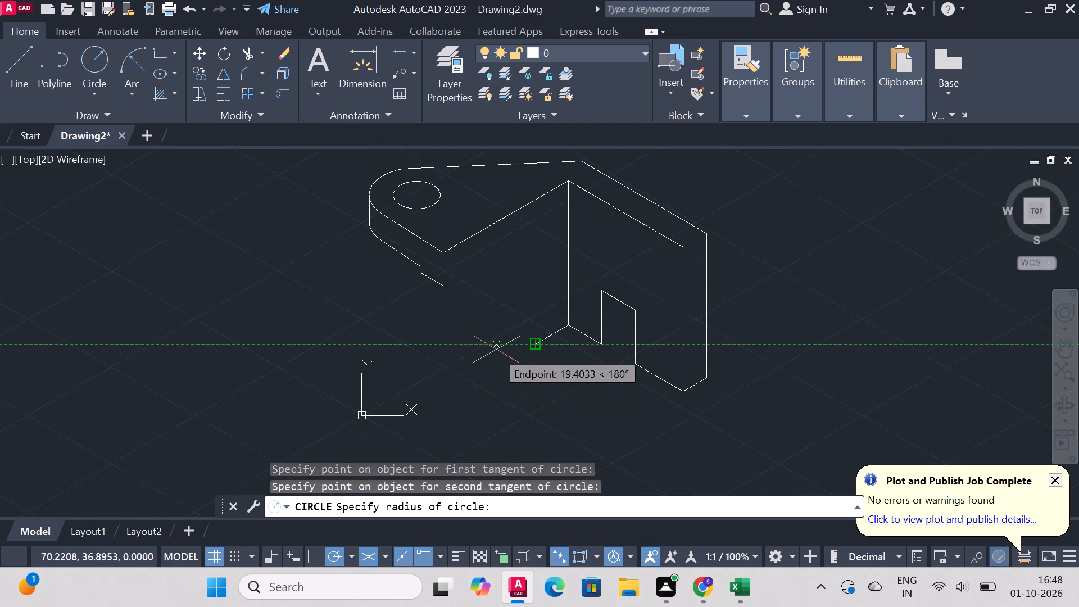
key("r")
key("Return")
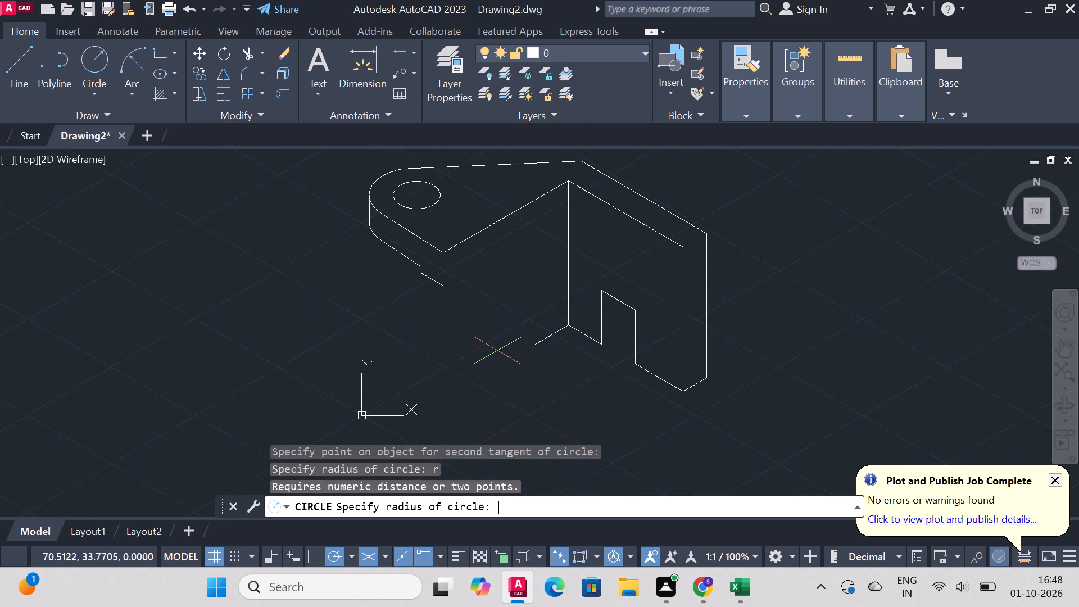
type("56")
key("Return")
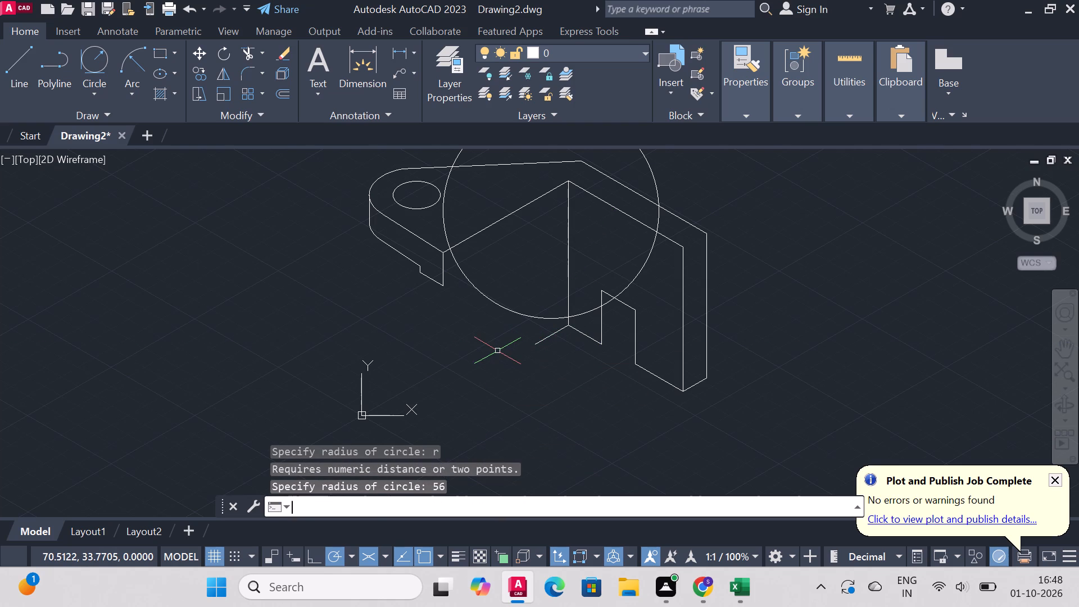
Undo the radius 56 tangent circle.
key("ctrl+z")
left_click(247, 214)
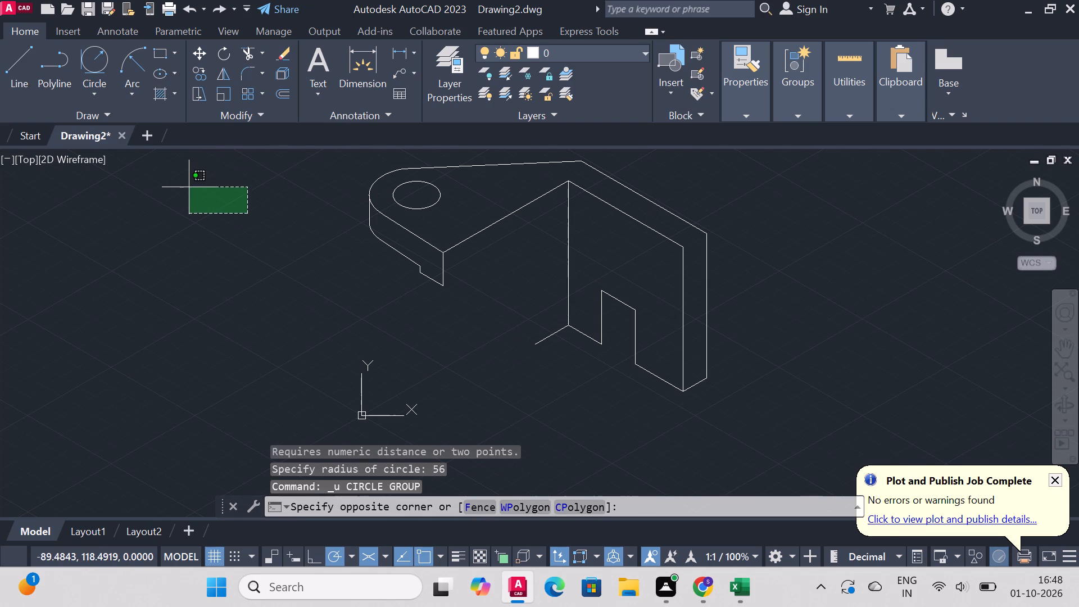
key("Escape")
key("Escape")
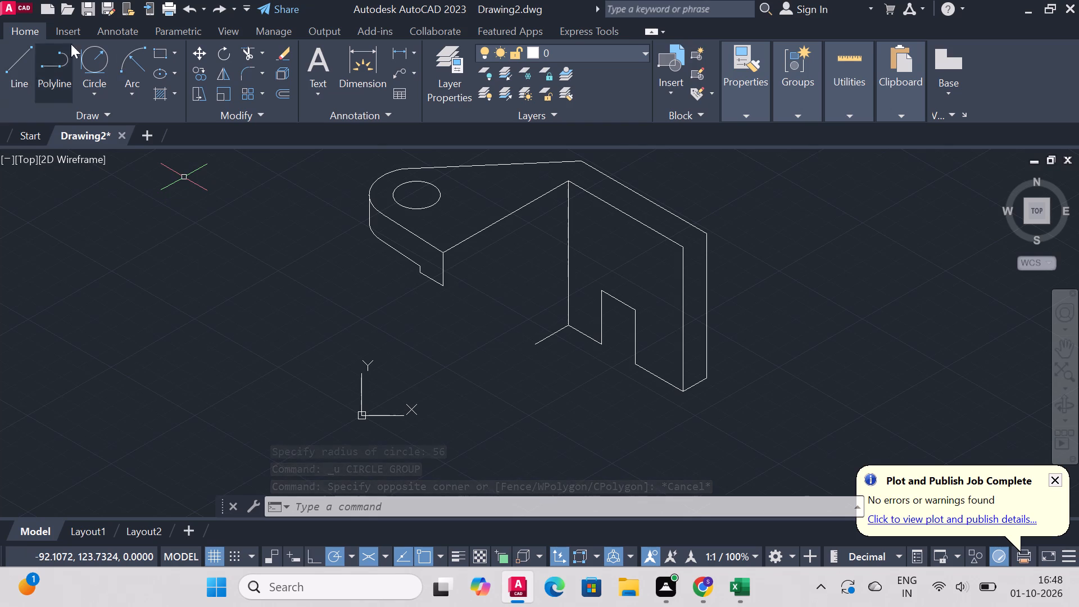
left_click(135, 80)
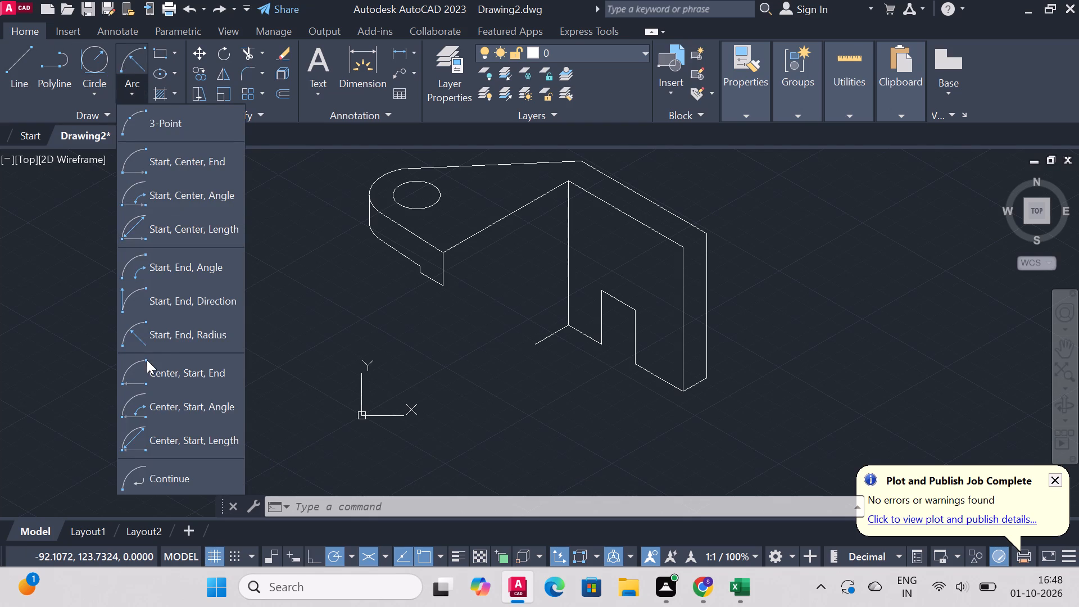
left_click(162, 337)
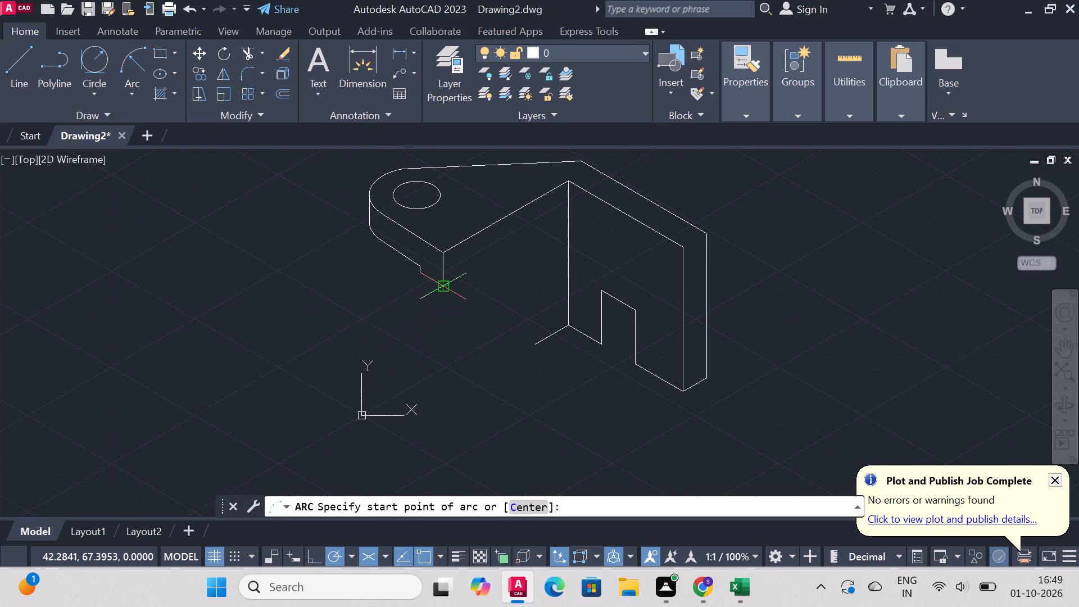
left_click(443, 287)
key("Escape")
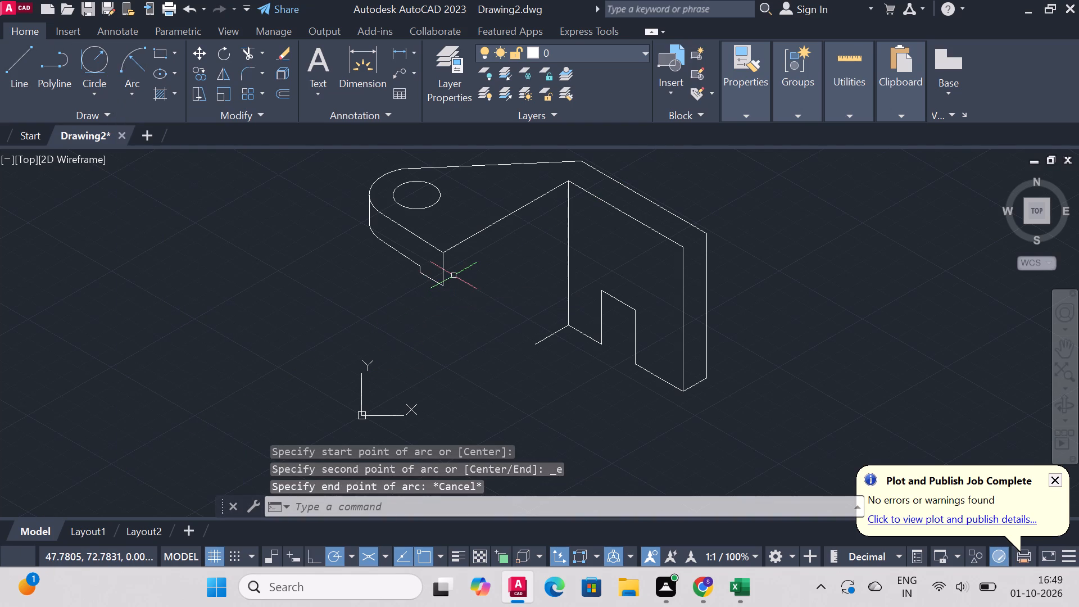
Draw a three-point arc from the lower short line's open end through the plate's lowest corner, ending 56 diagonally below that corner.
right_click(480, 319)
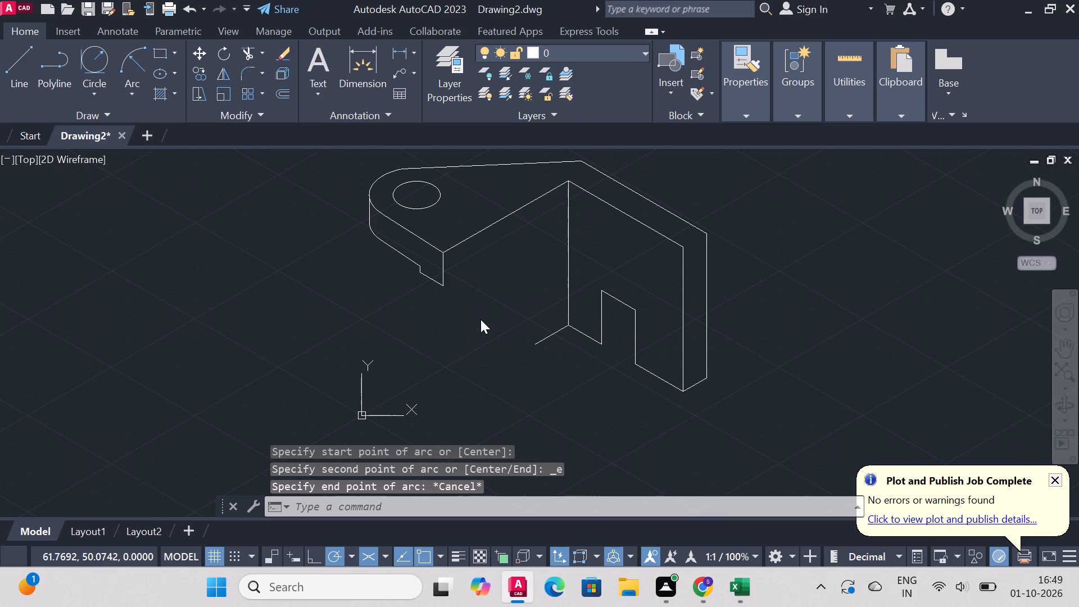
left_click(563, 231)
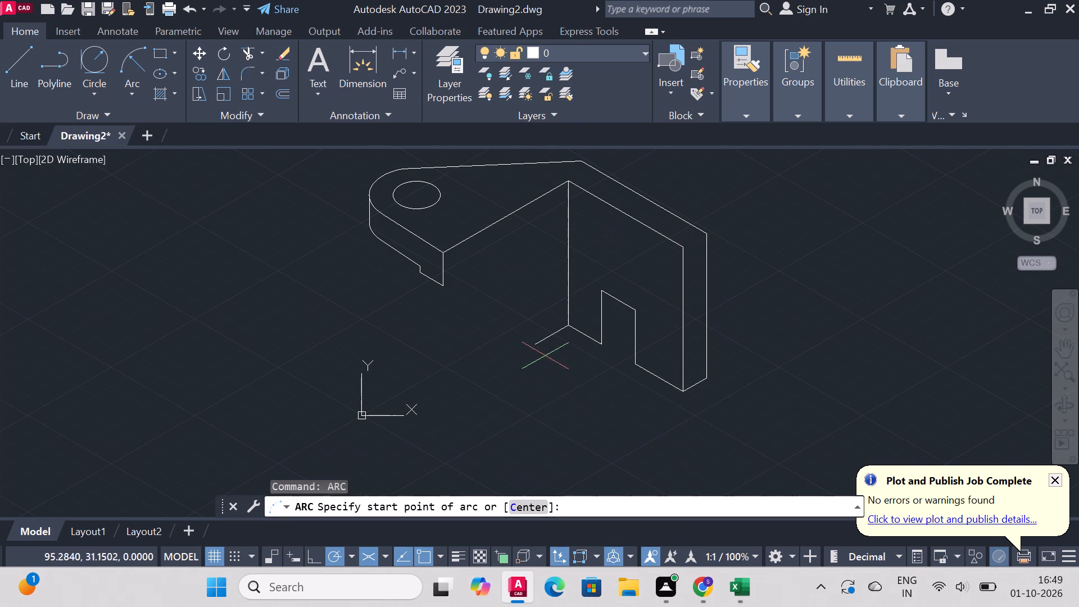
left_click(536, 346)
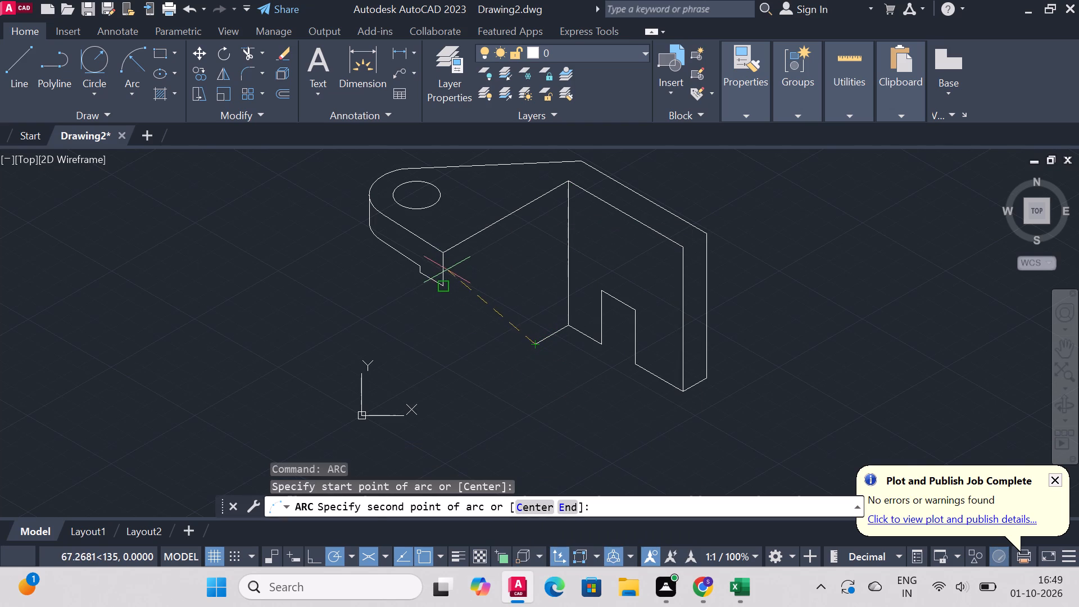
left_click(438, 286)
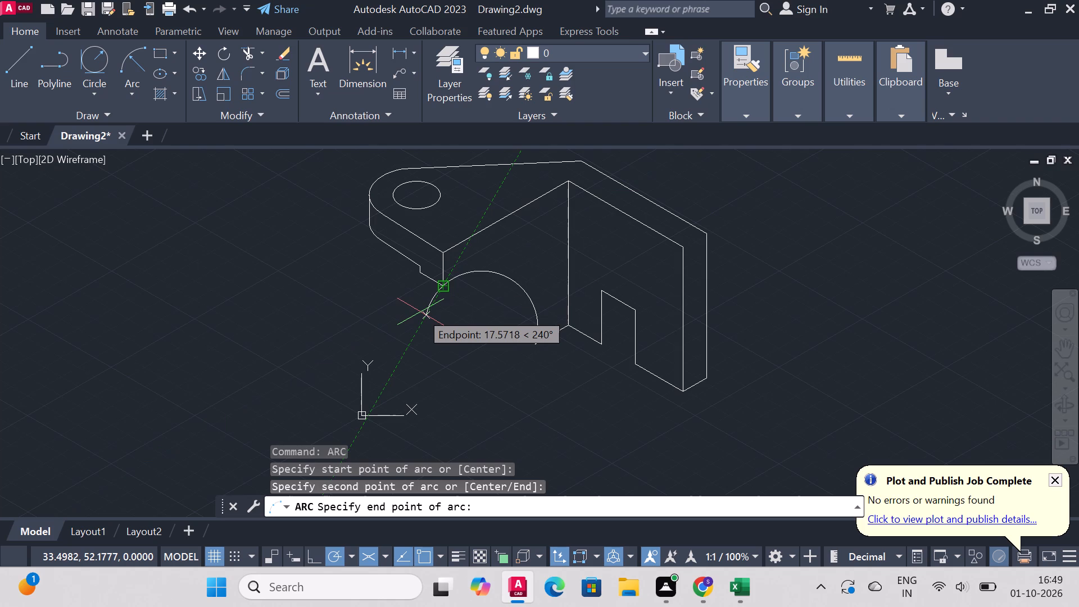
key("r")
key("Return")
type("56")
key("Return")
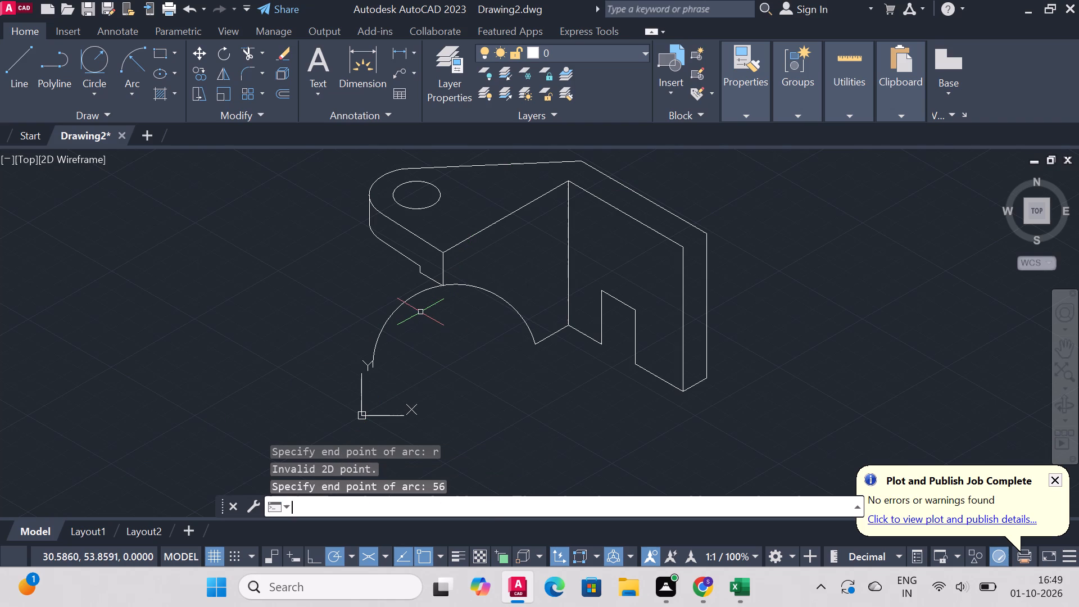
key("Escape")
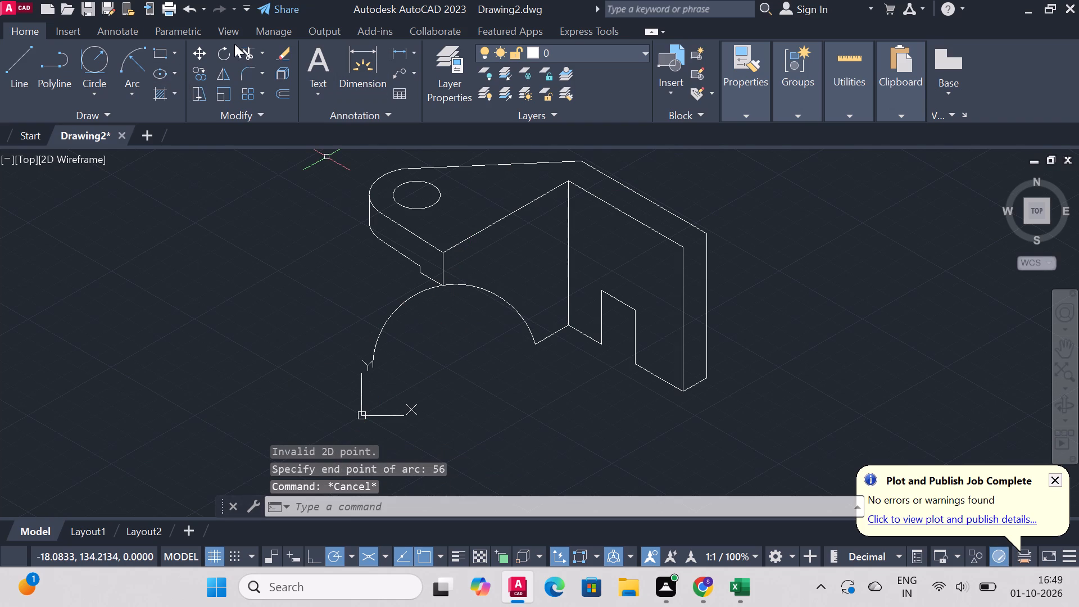
Trim the part of the arc that extends beyond the plate's lowest corner.
left_click(250, 52)
left_click(396, 313)
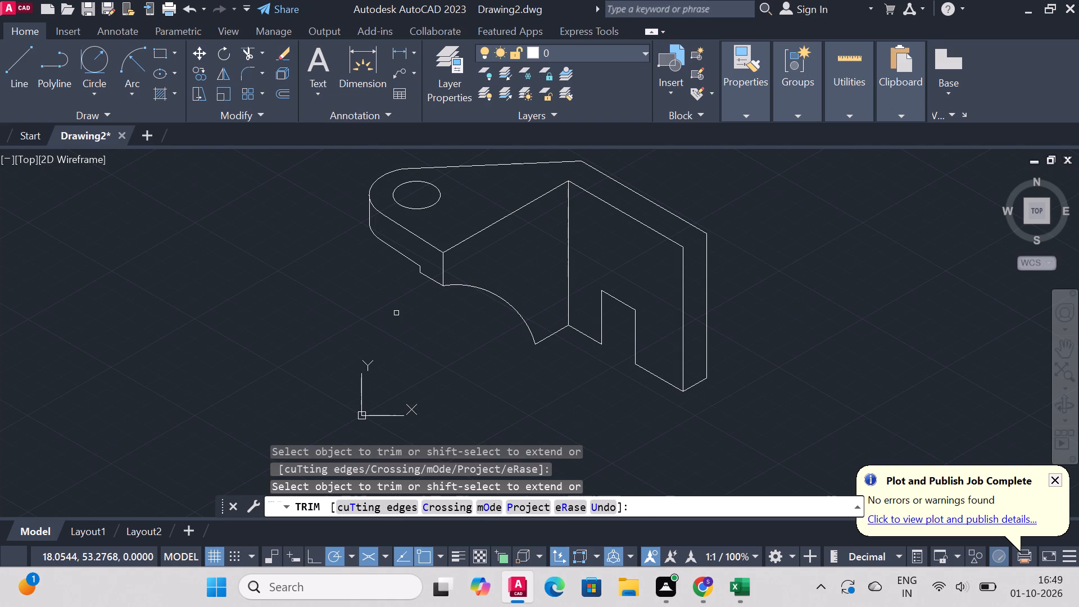
Draw a 14-unit line at 150° from the lower end of the arc.
left_click(13, 55)
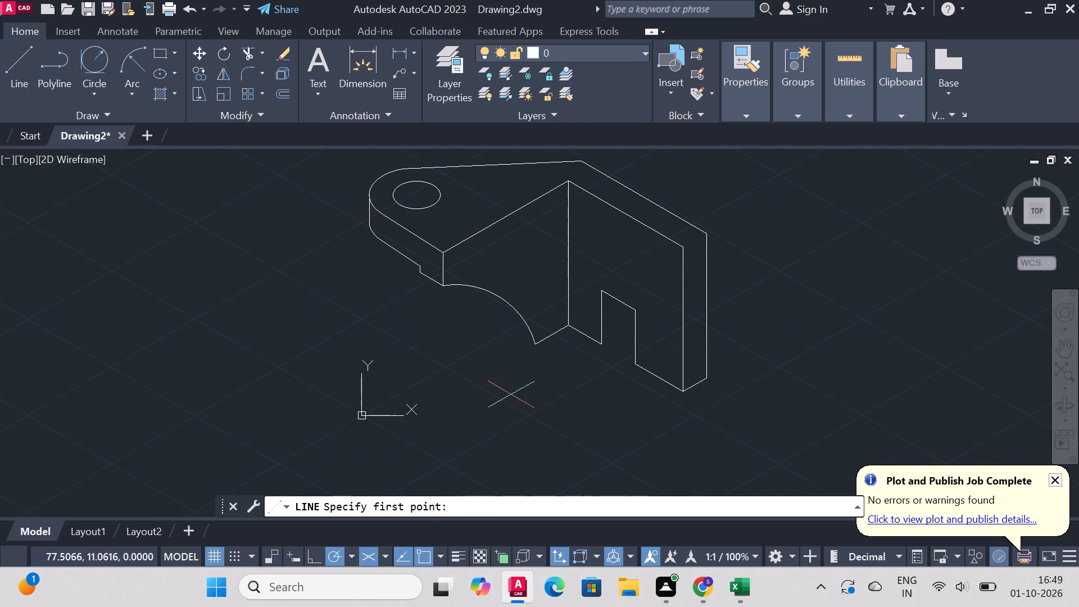
left_click(533, 344)
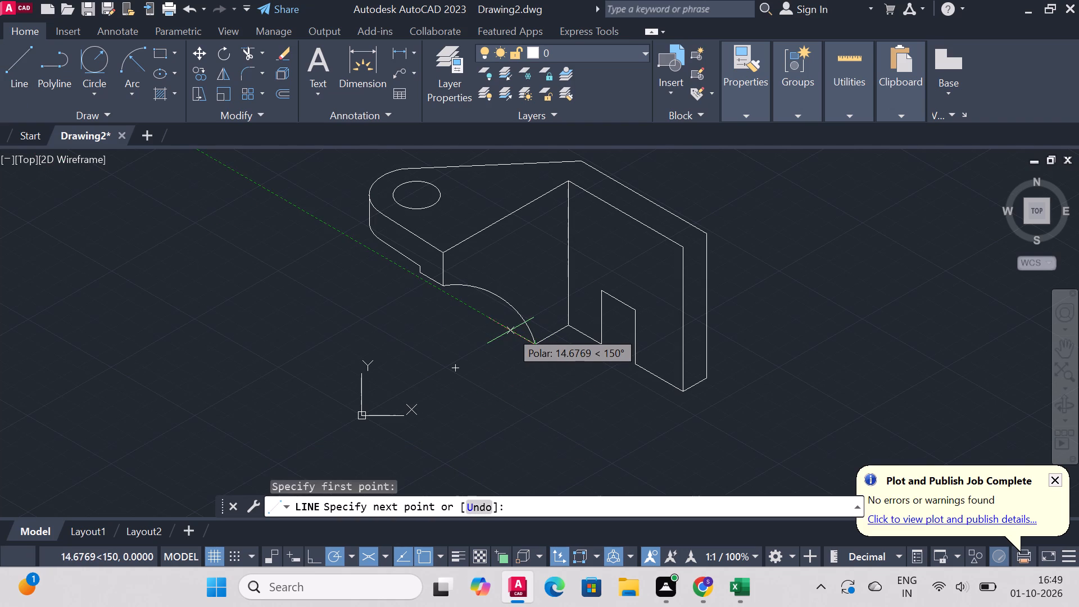
type("14")
key("Return")
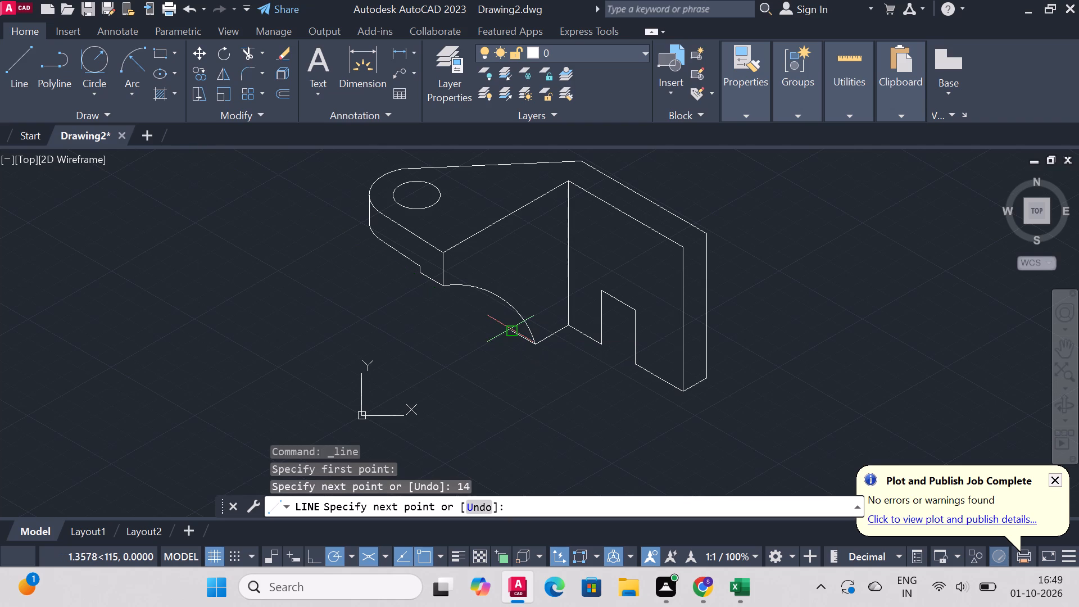
key("Escape")
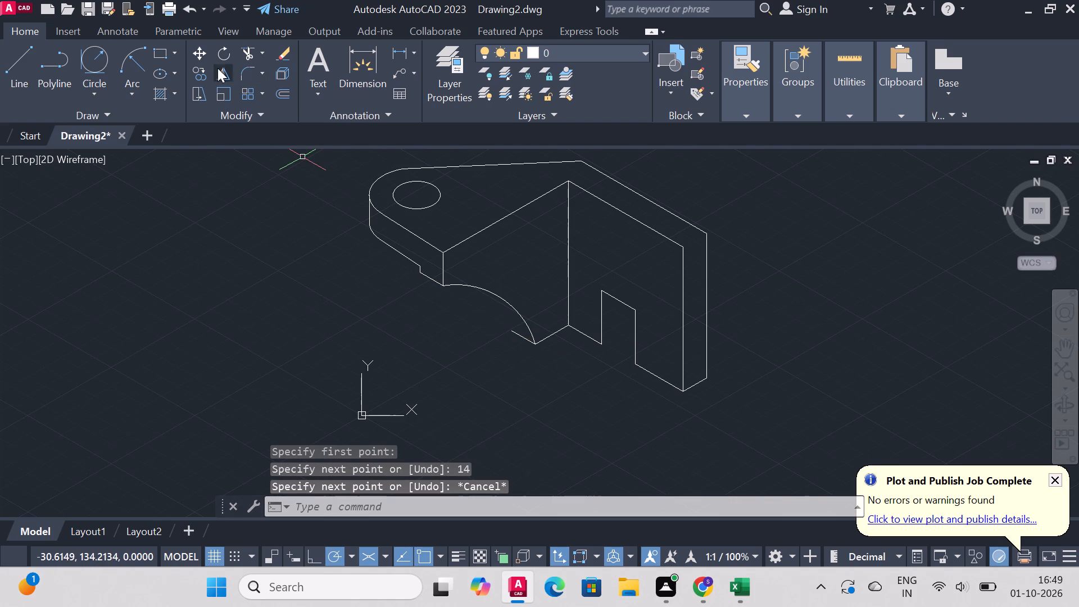
Copy the arc from its lower end to the free end of the 14-unit line.
left_click(202, 67)
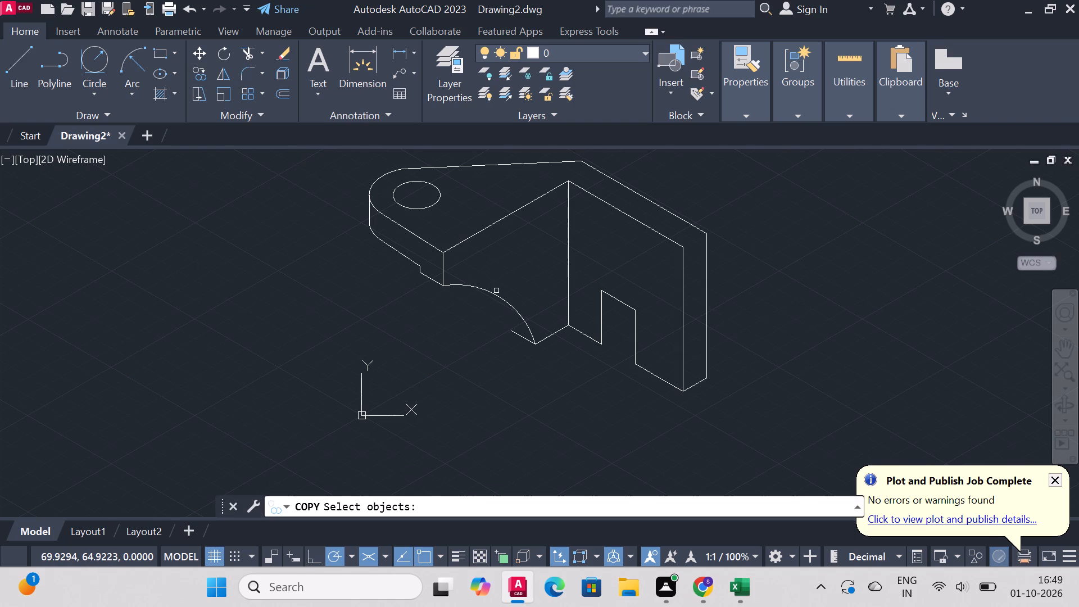
left_click(493, 295)
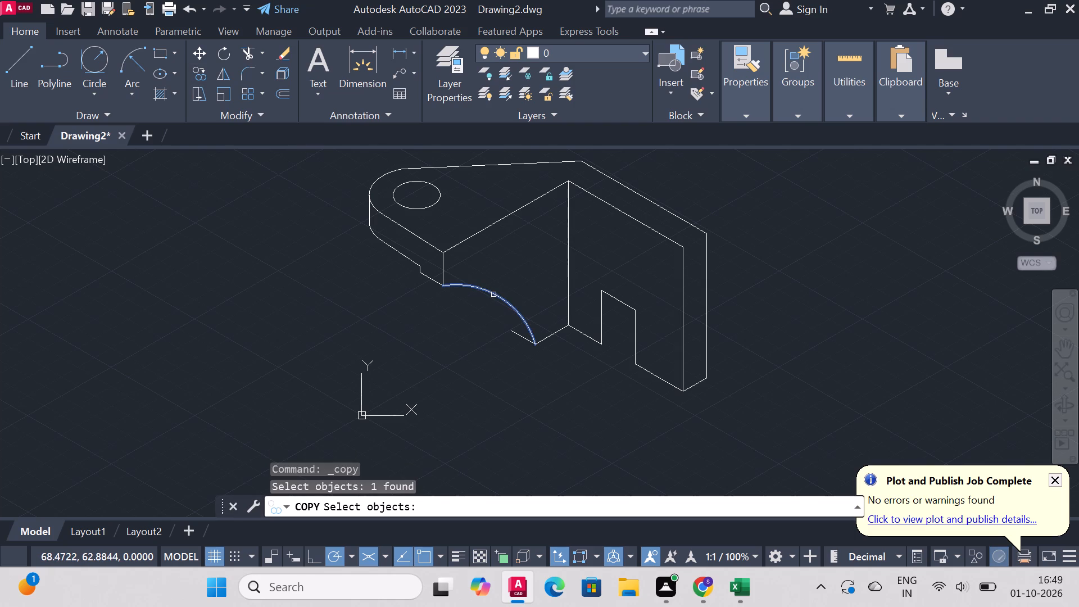
double_click(493, 295)
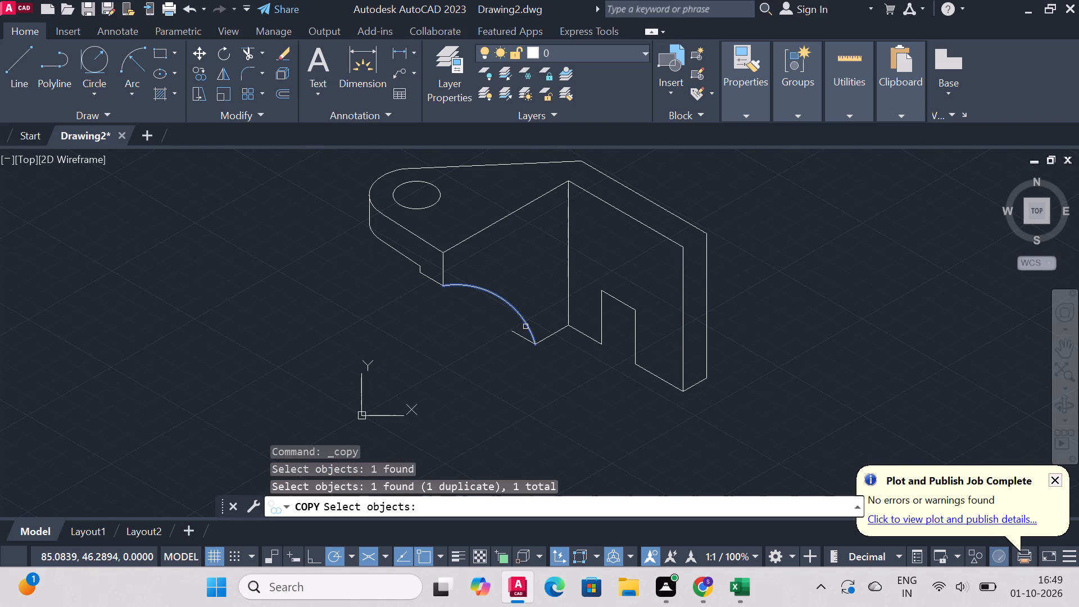
right_click(477, 282)
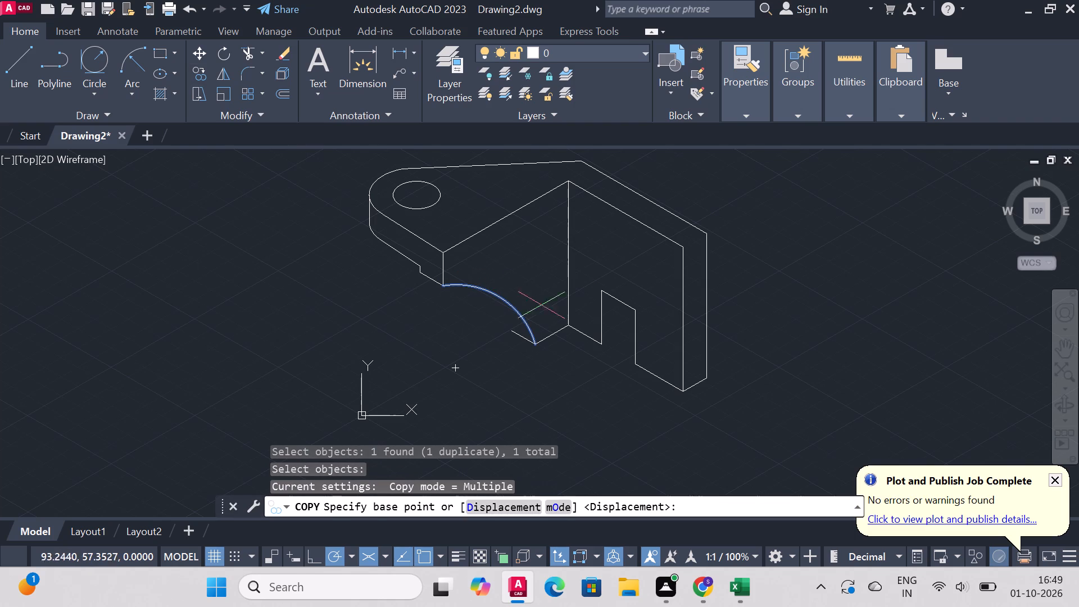
left_click(537, 342)
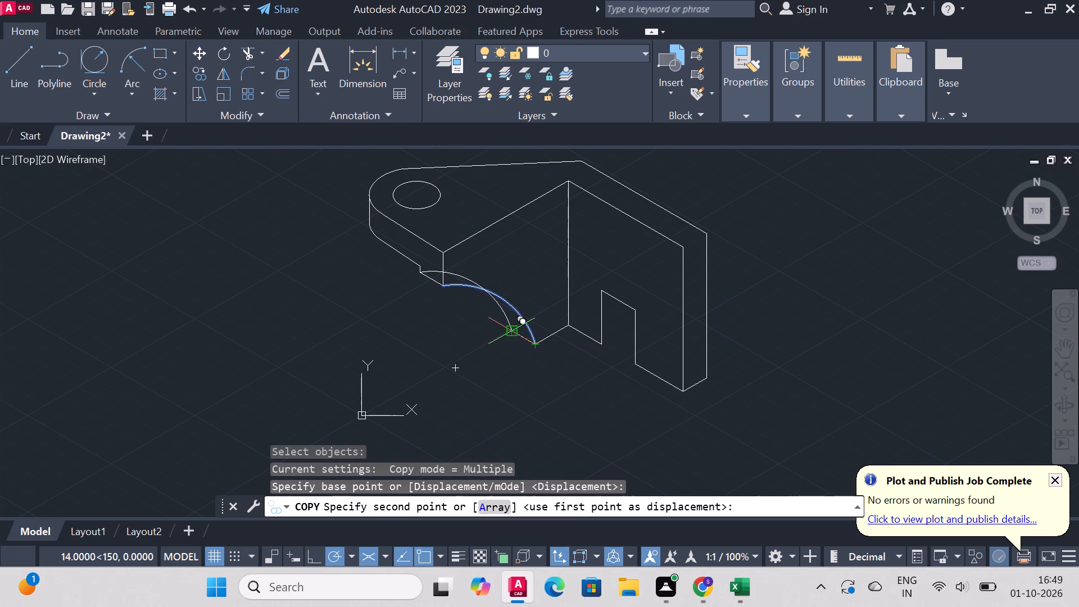
left_click(510, 329)
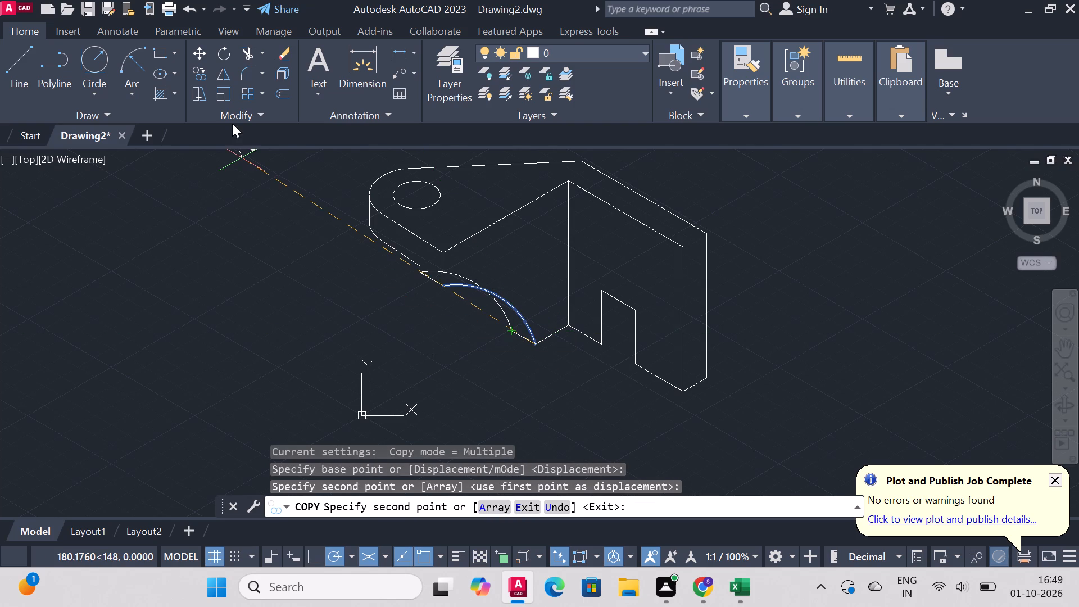
Trim the hidden portions of the copied arc on both sides of the plate's short vertical edge, up to the original arc.
left_click(248, 48)
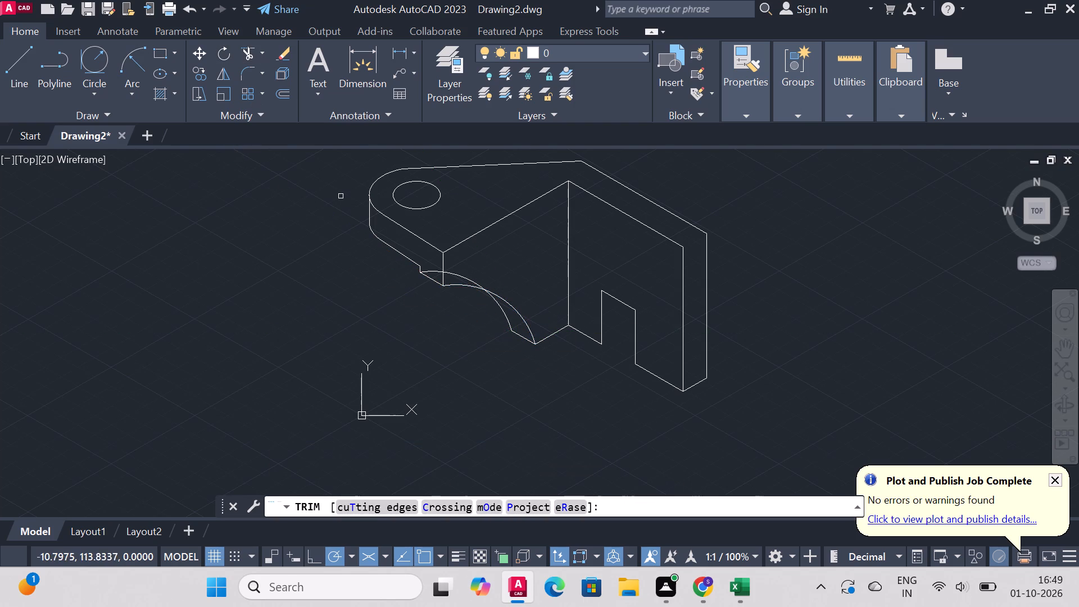
left_click(434, 269)
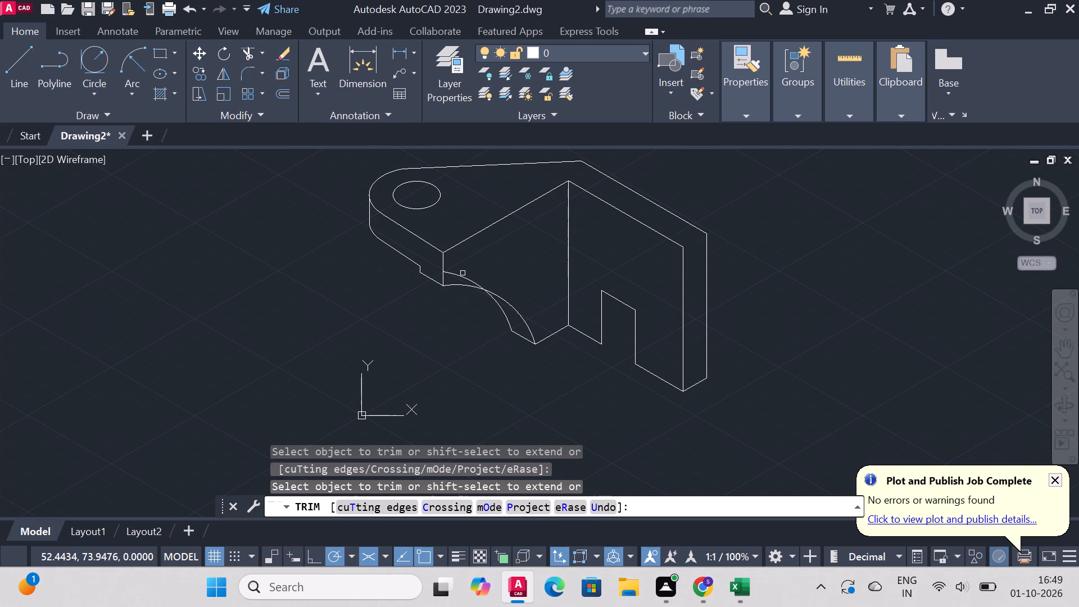
left_click(459, 273)
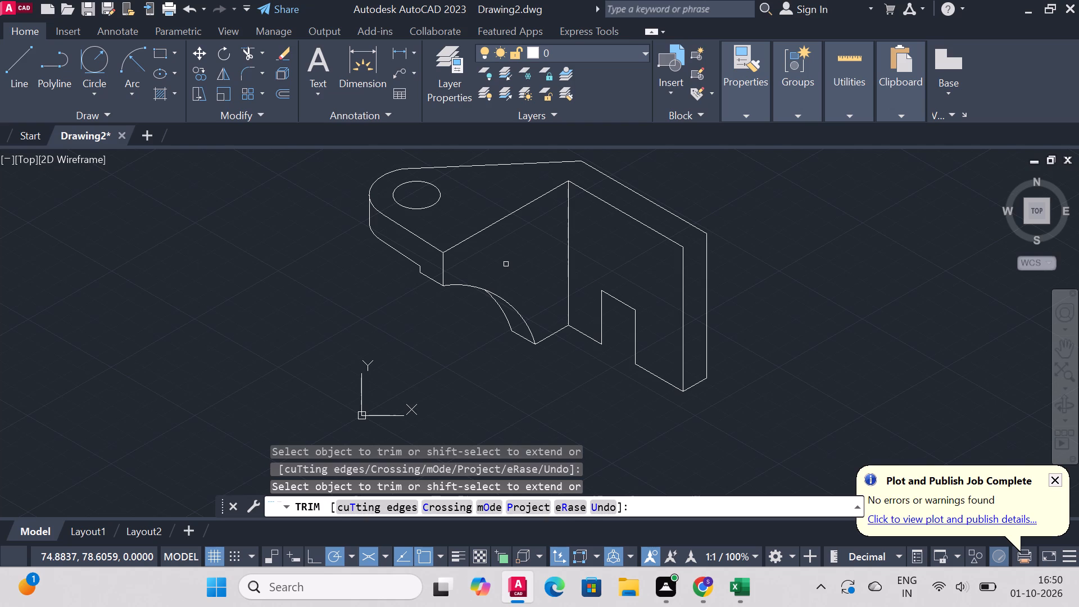
Draw the notch's depth lines: 14 units at 30° from its lower inner corner, and vertically about 14 units up to its top edge.
left_click(25, 80)
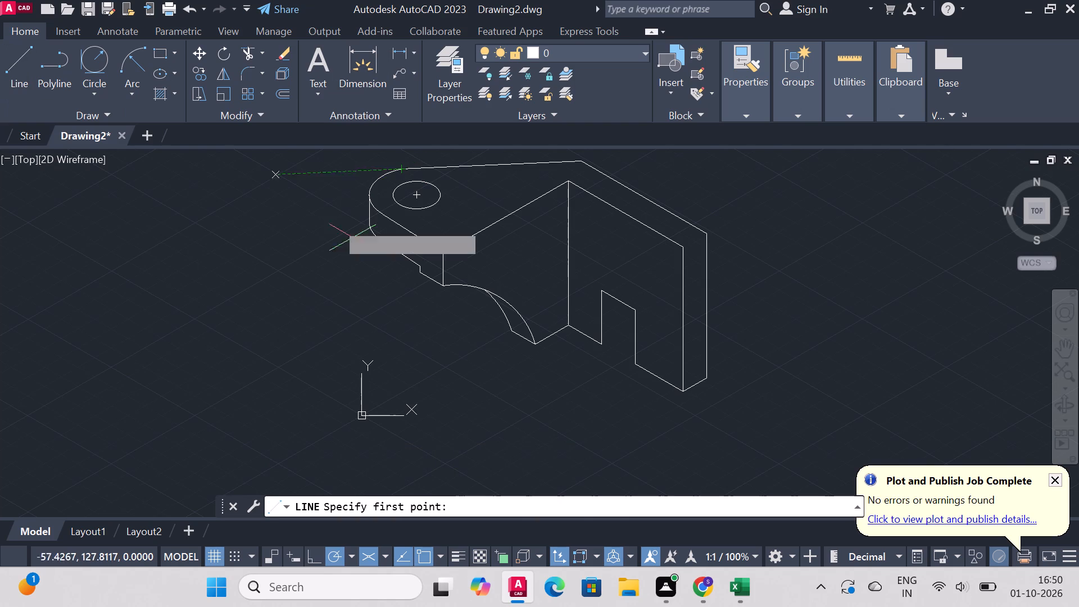
left_click(602, 347)
type("14")
key("Return")
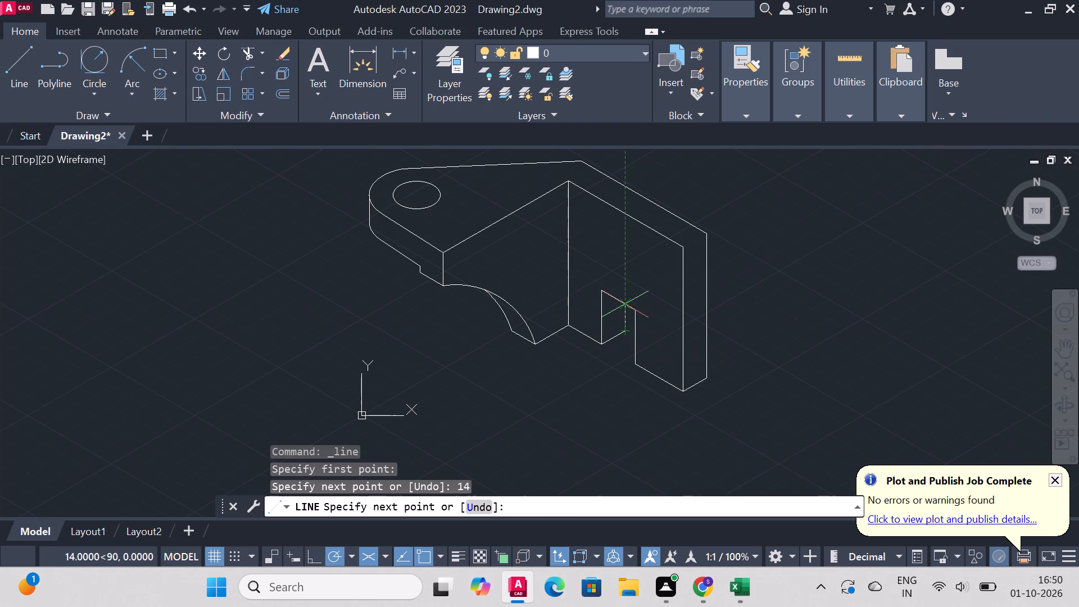
left_click(623, 303)
key("Escape")
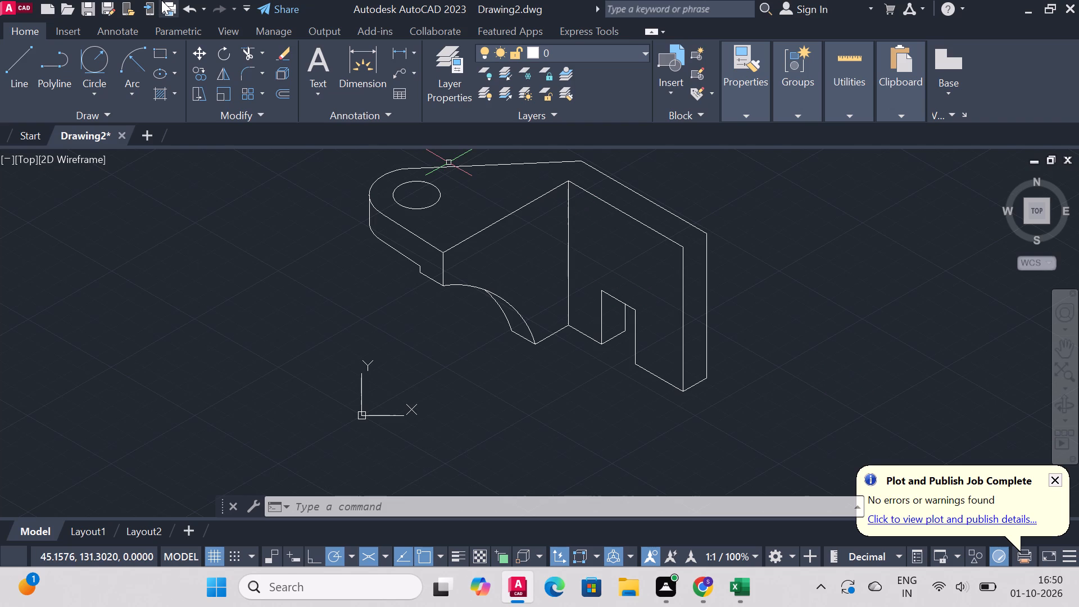
Fillet the vertical leg's front face with radius 28 between its sloping top edge and outer vertical edge.
left_click(243, 75)
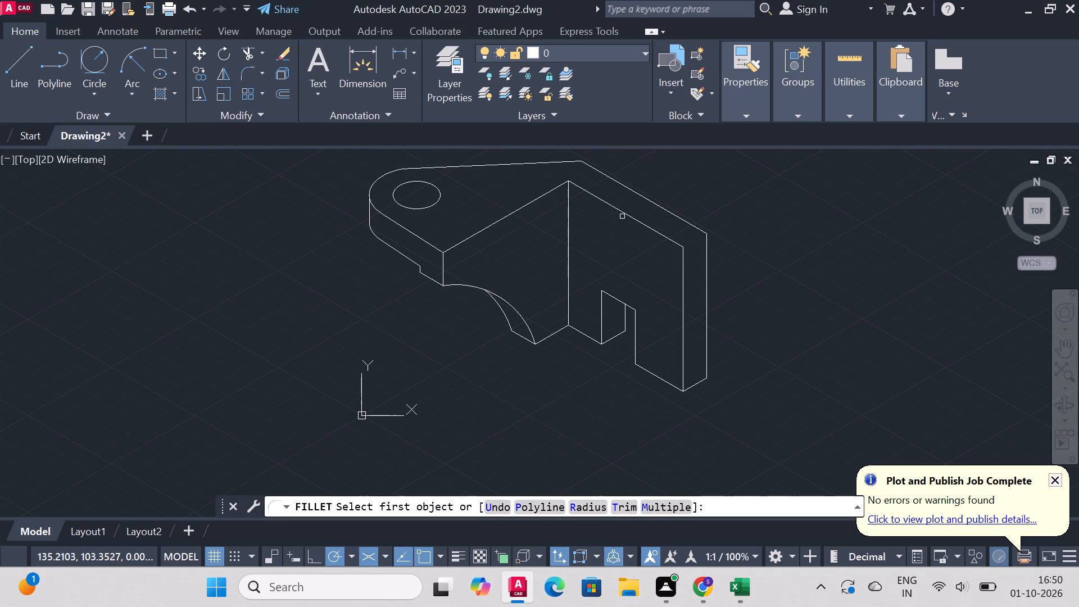
left_click(651, 230)
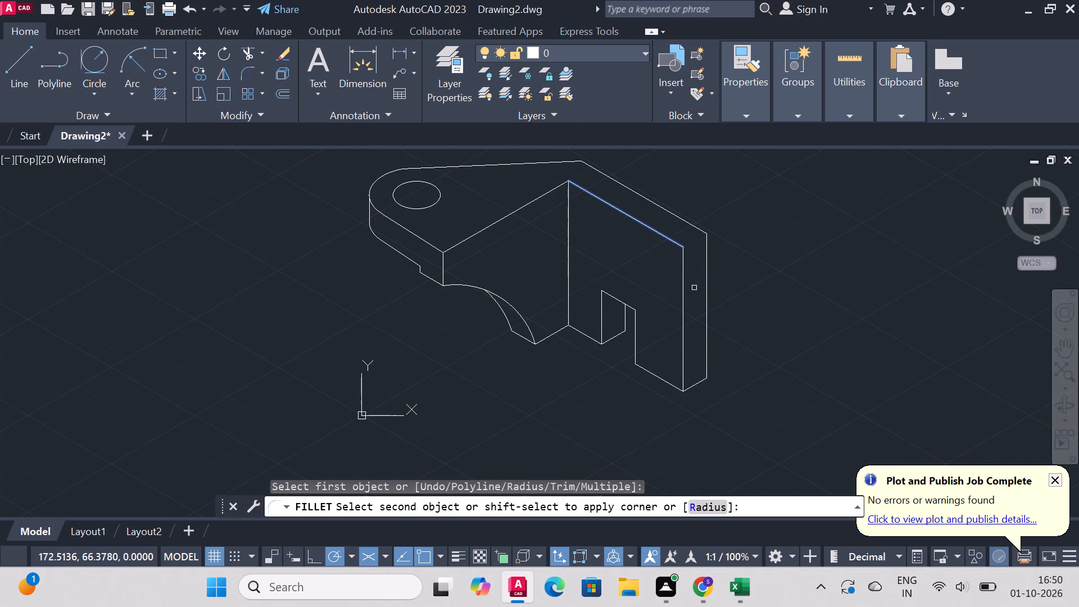
key("r")
key("Return")
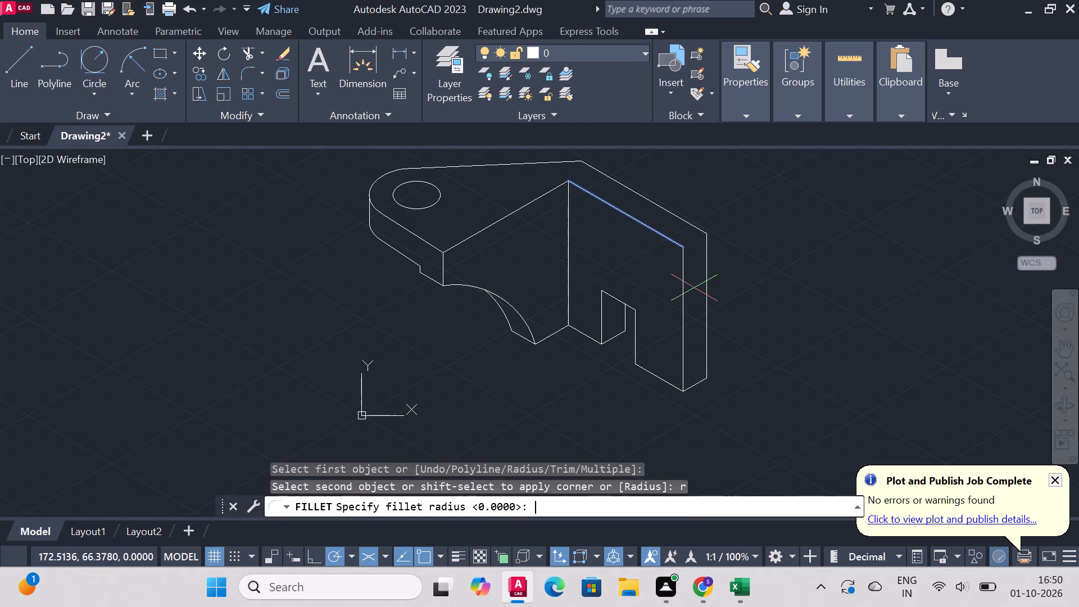
type("28")
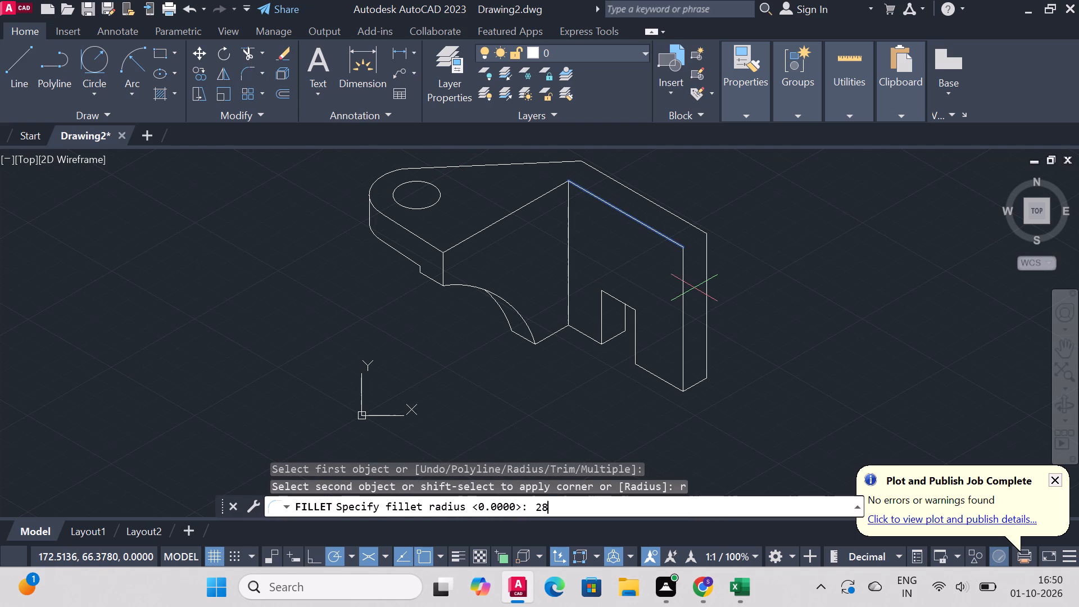
key("Return")
left_click(683, 287)
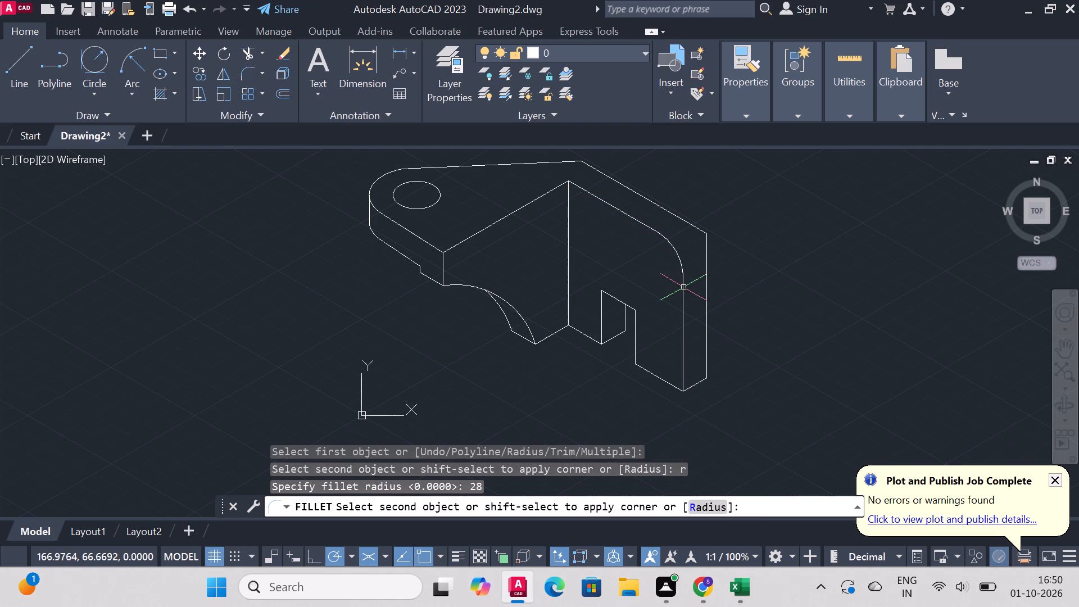
Fillet the leg's matching back corner with radius 28, between its outer top edge and outer vertical edge.
right_click(826, 273)
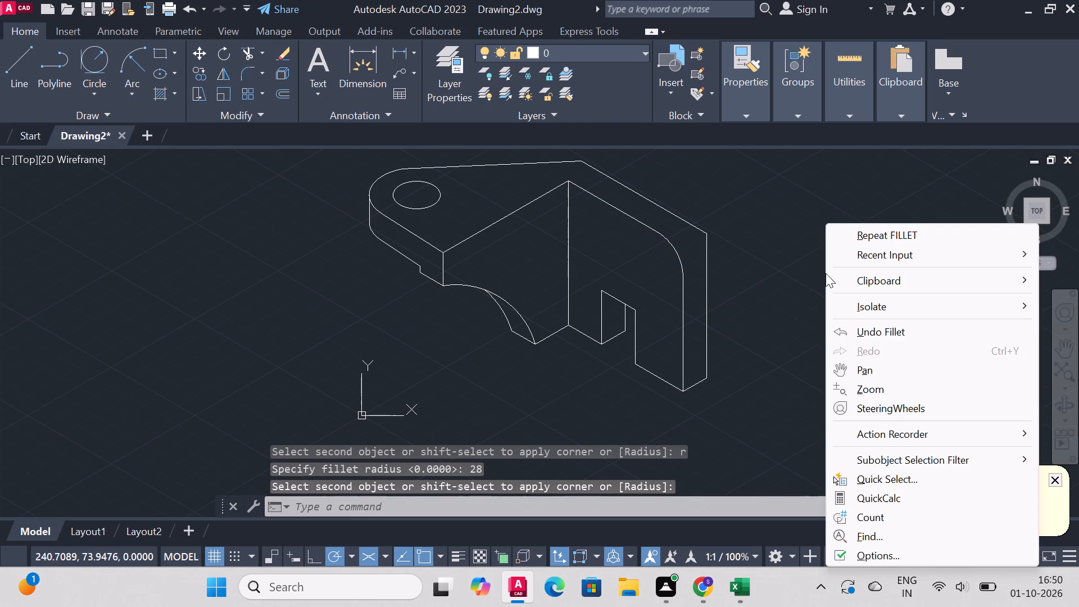
left_click(918, 231)
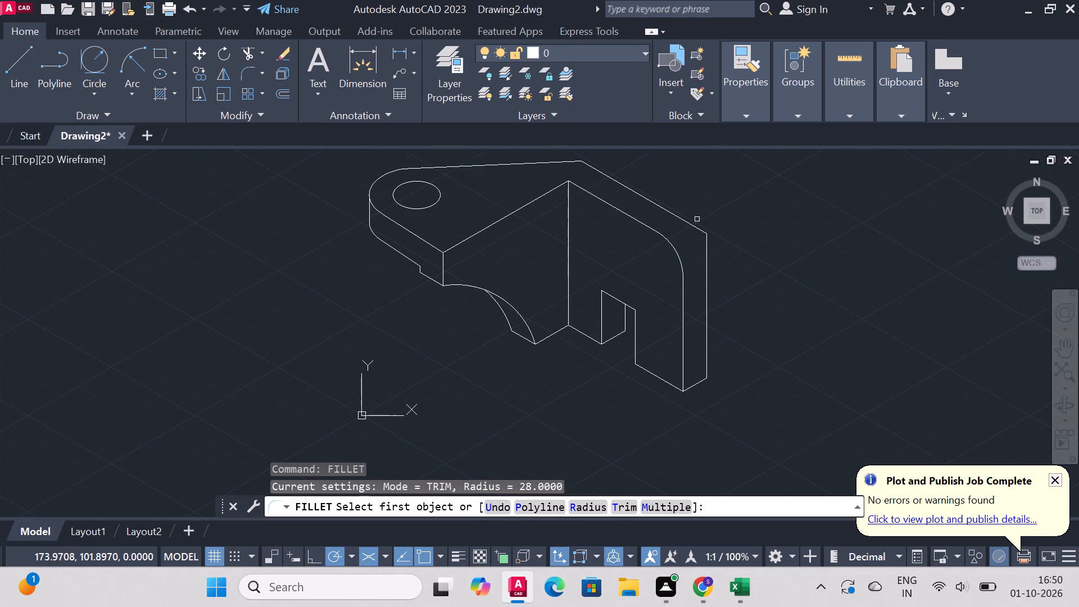
left_click(684, 222)
left_click(707, 262)
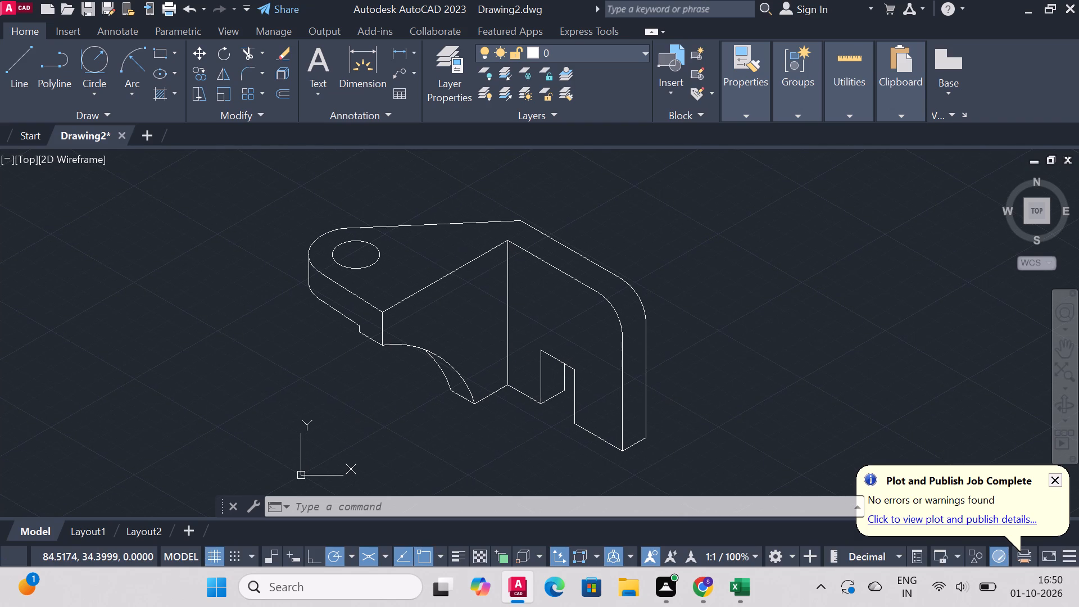
Add a radius dimension to the rounded corner of the vertical leg's front face, placed inside the arc.
left_click(375, 51)
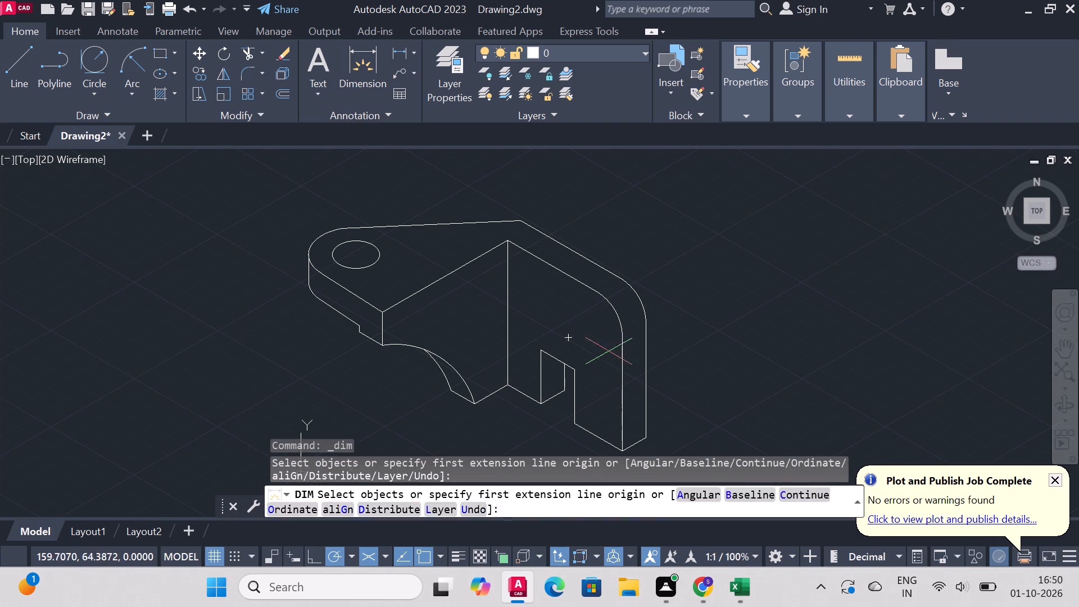
left_click(609, 305)
left_click(602, 315)
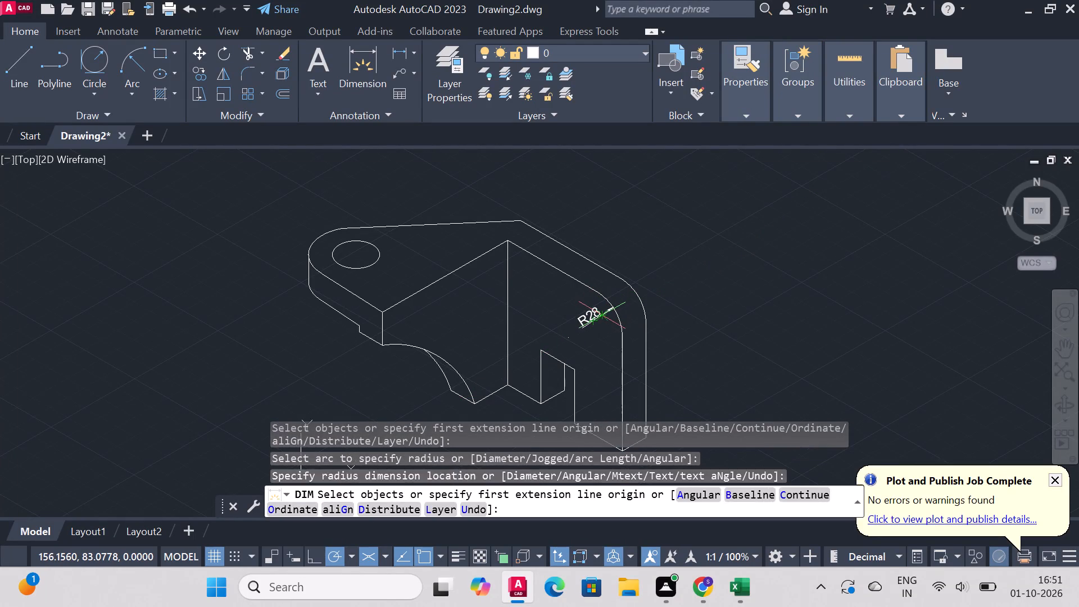
Dimension a 75-unit length along the leg's sloping back top edge, starting from the top plate's back corner.
left_click(525, 219)
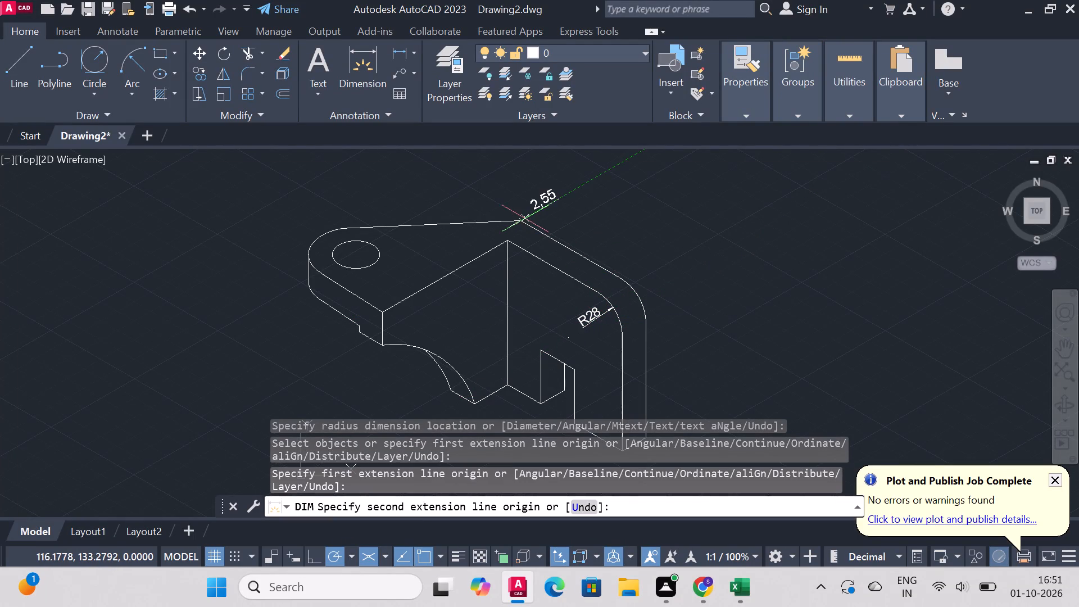
type("75")
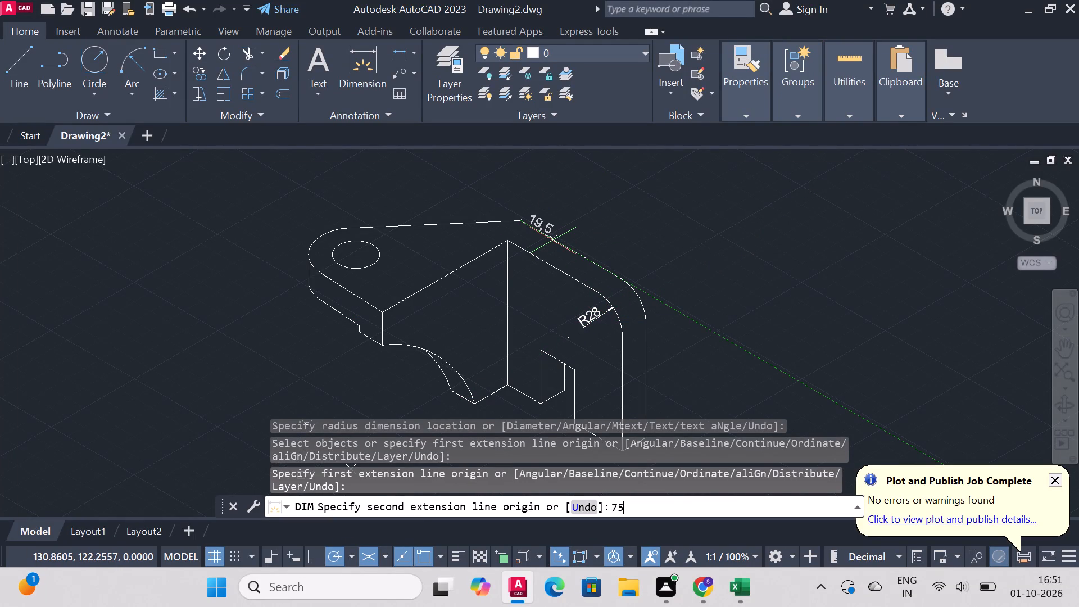
key("Return")
left_click(557, 216)
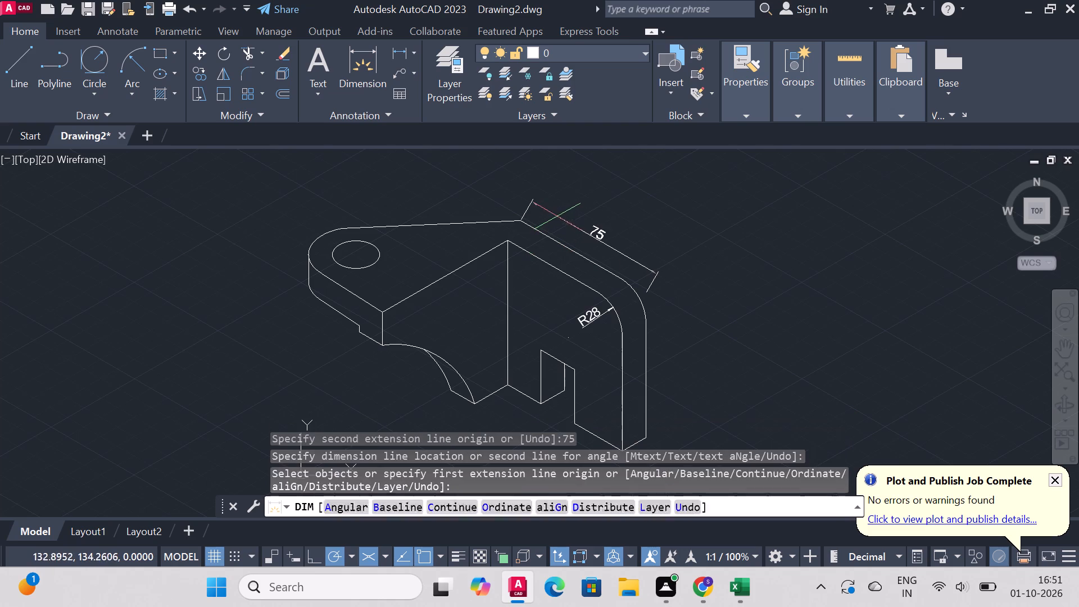
Dimension the height of the leg's inner vertical edge where it meets the top plate.
left_click(511, 293)
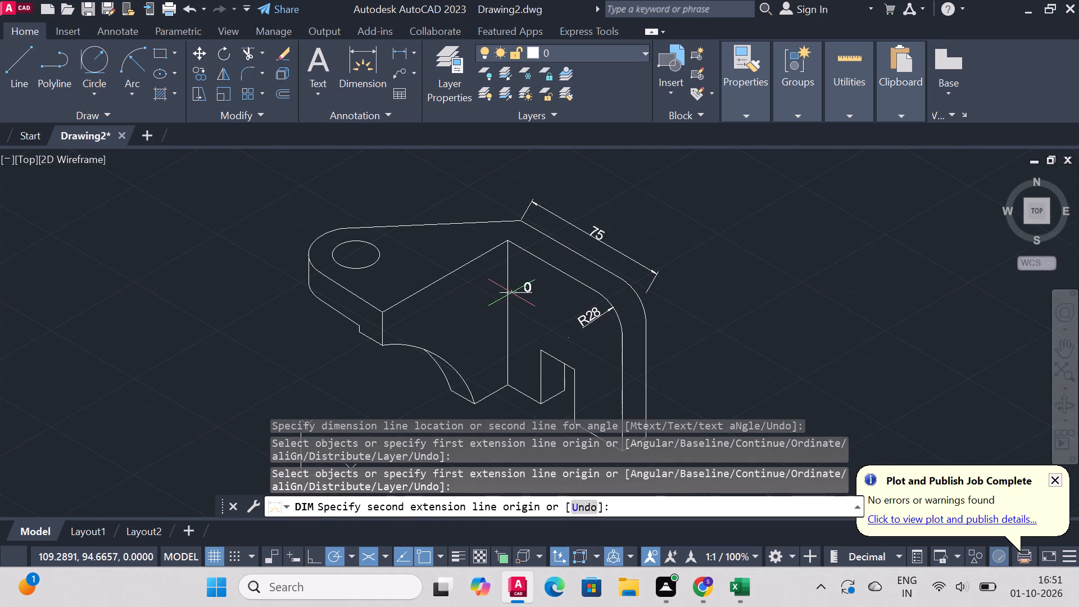
key("Escape")
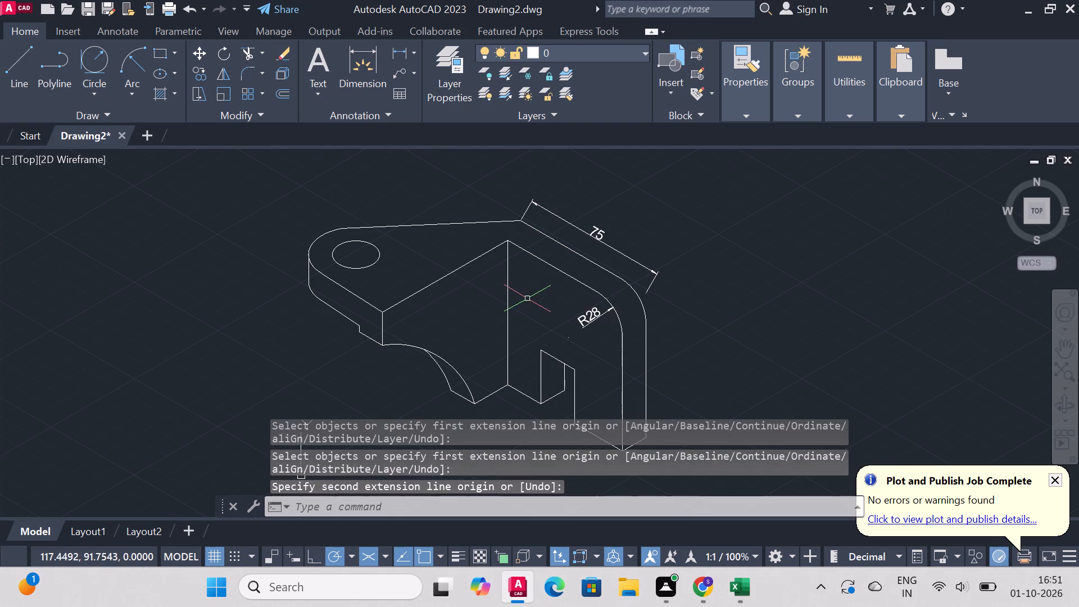
left_click(359, 70)
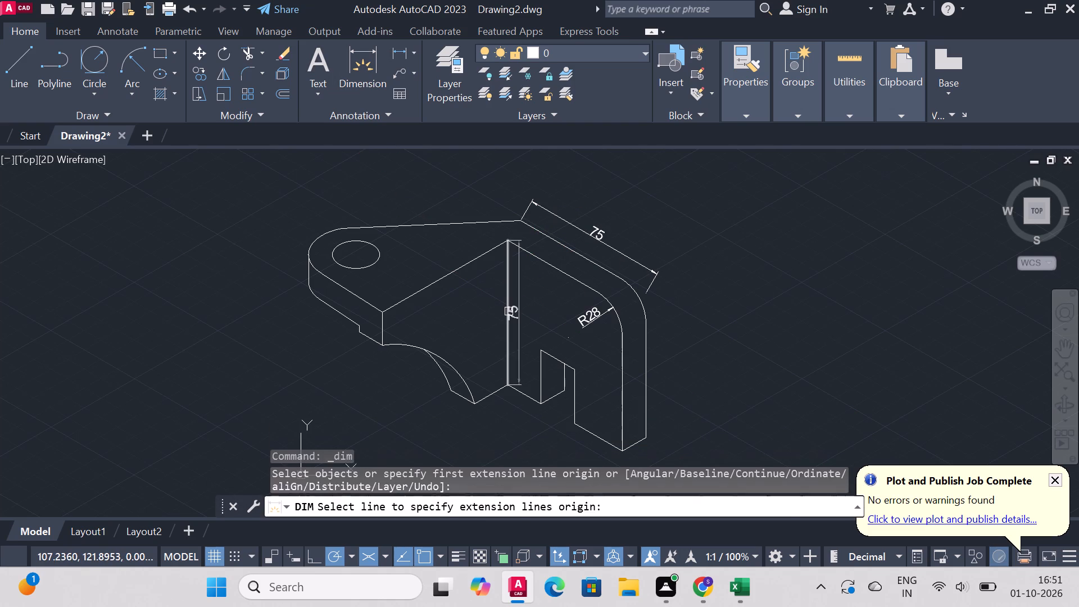
left_click(509, 310)
left_click(528, 317)
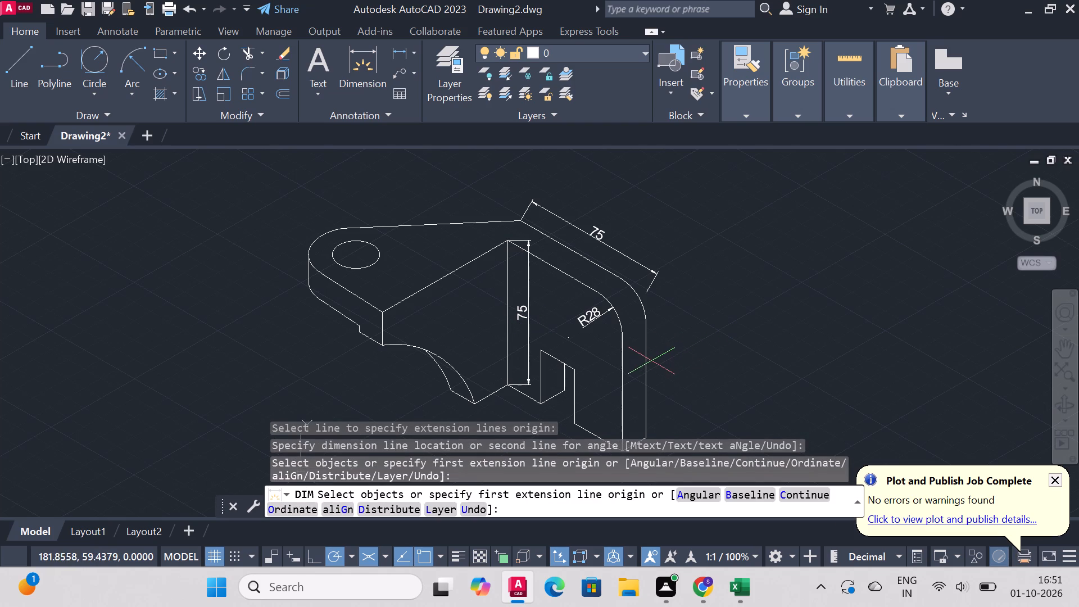
key("Escape")
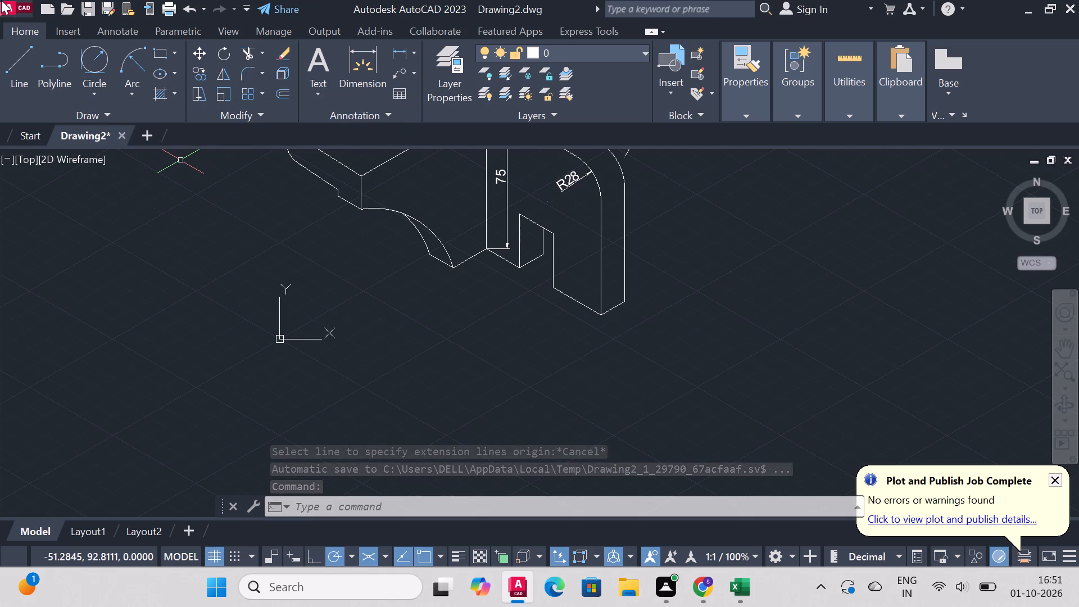
Dimension the leg's thickness along its short bottom edge at the outer end.
left_click(369, 56)
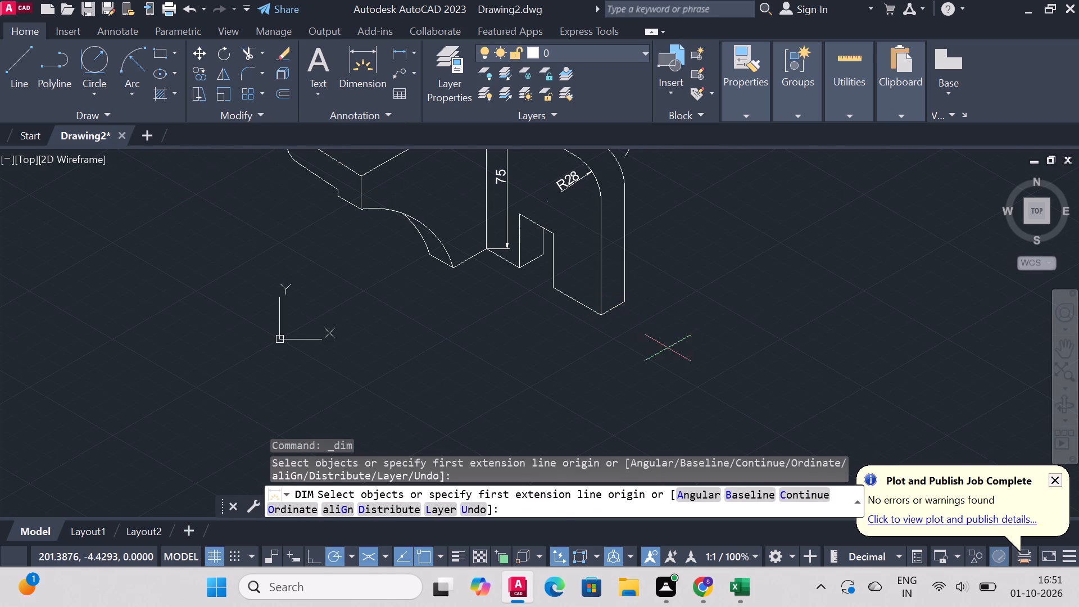
left_click(618, 309)
left_click(627, 326)
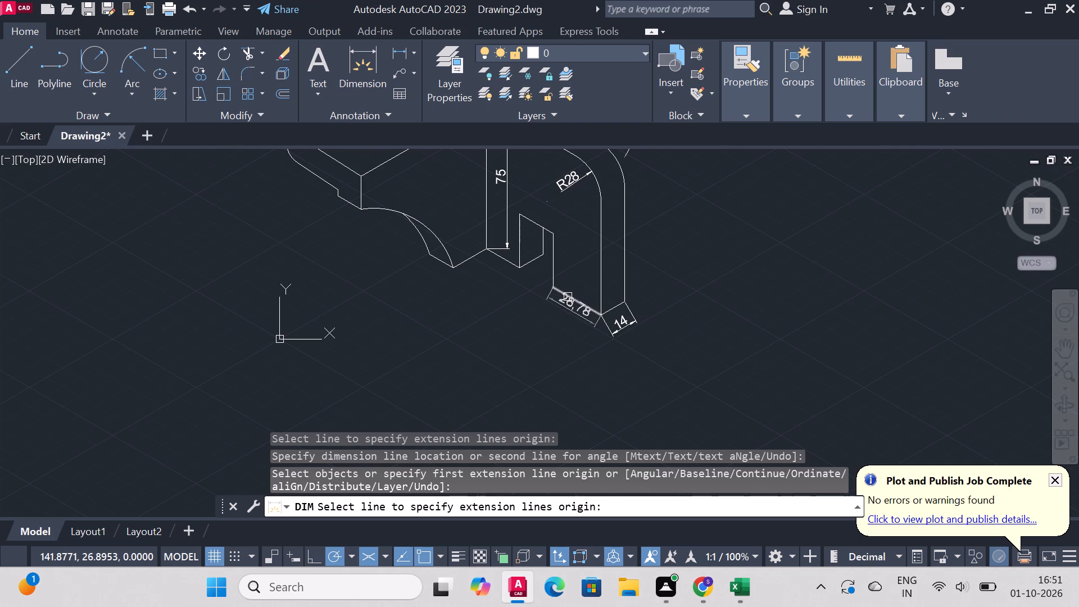
left_click(568, 297)
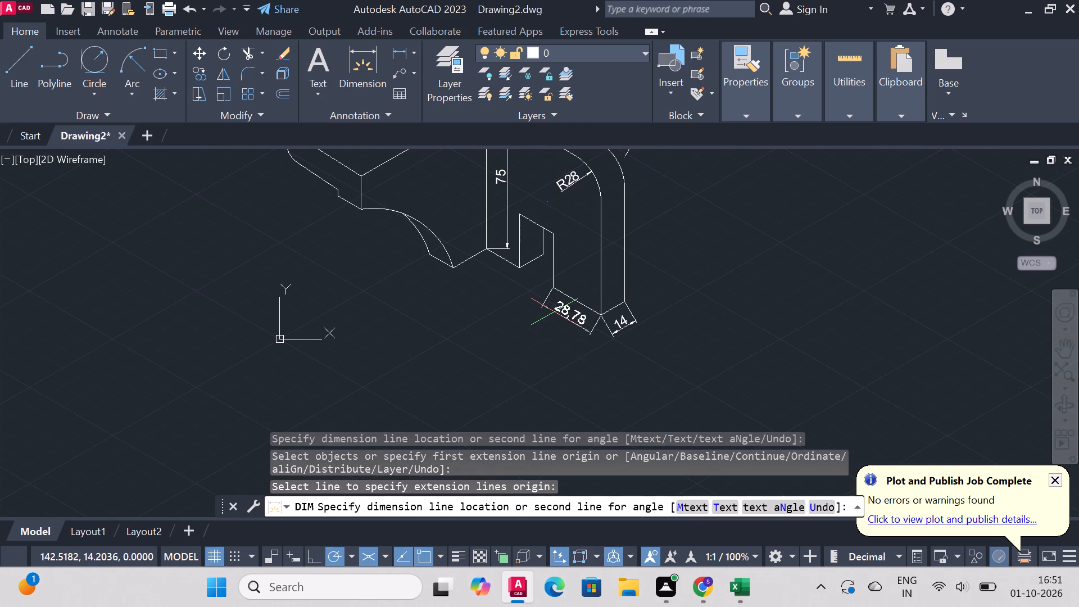
key("Escape")
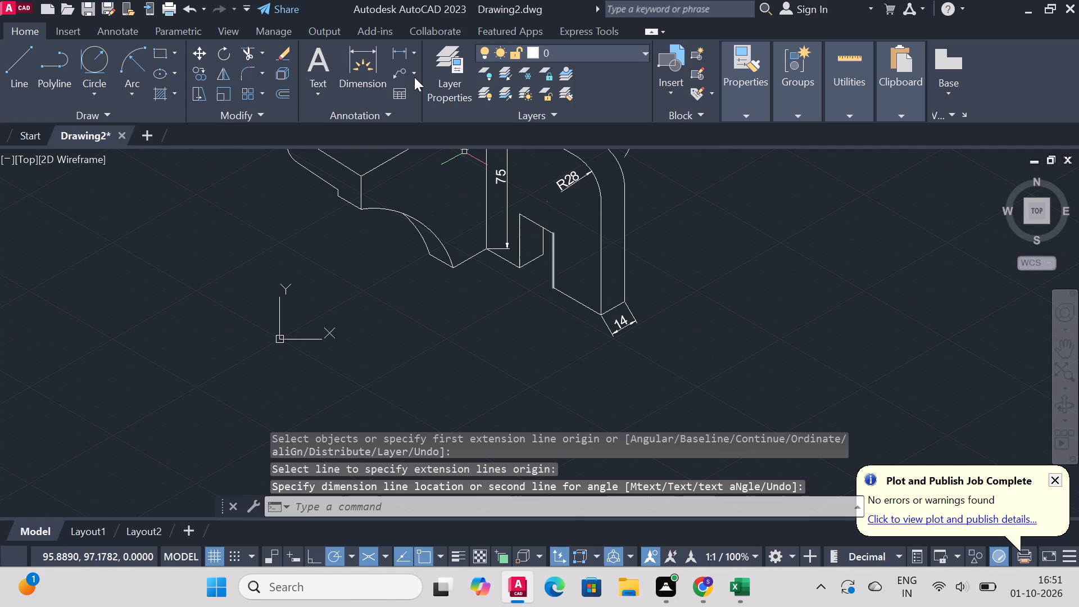
Dimension the height of the notch along its outer vertical edge.
left_click(381, 71)
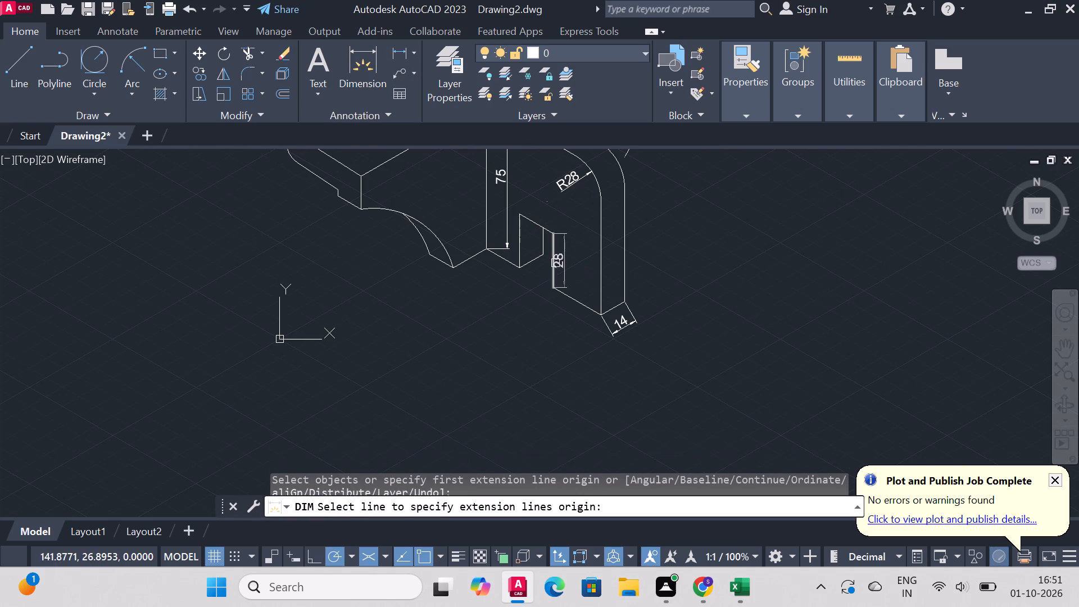
left_click(555, 263)
left_click(575, 261)
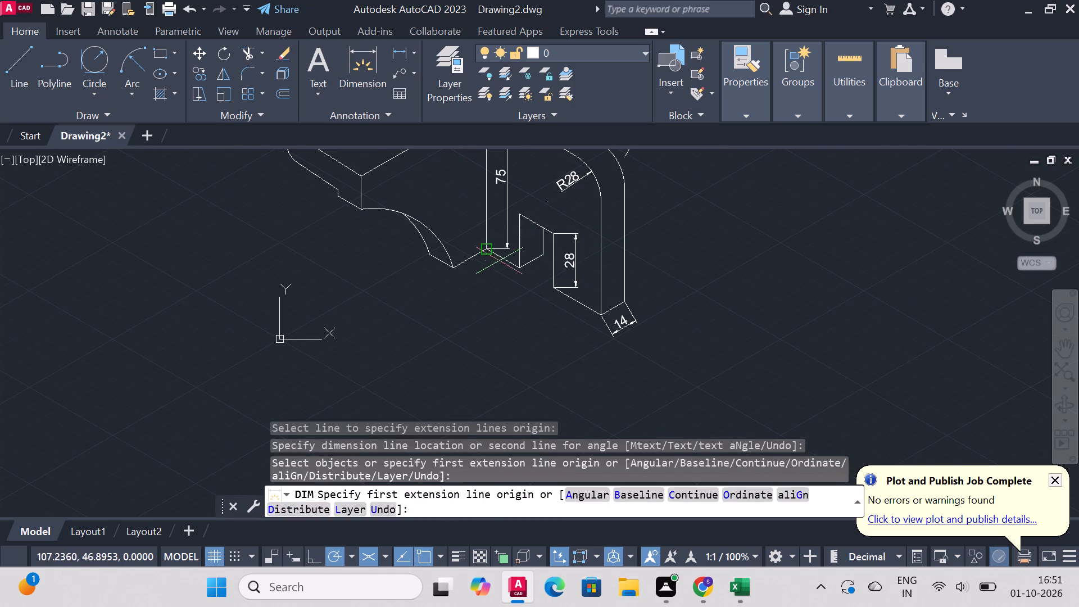
Dimension the leg's bottom edge between the inner vertical edge and the notch, and the width of the notch opening.
left_click(501, 257)
left_click(484, 277)
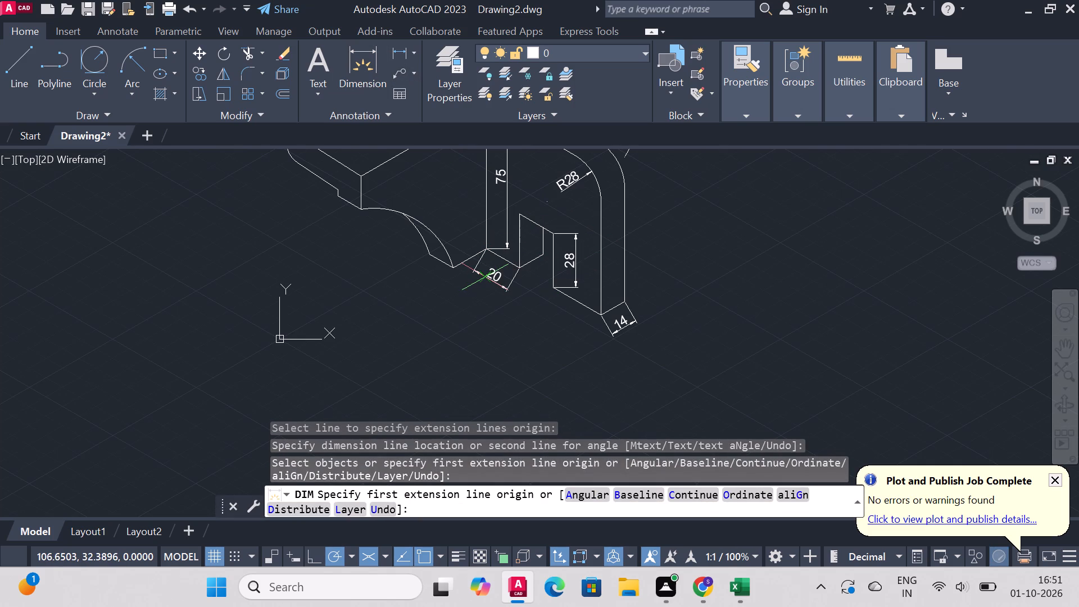
left_click(518, 267)
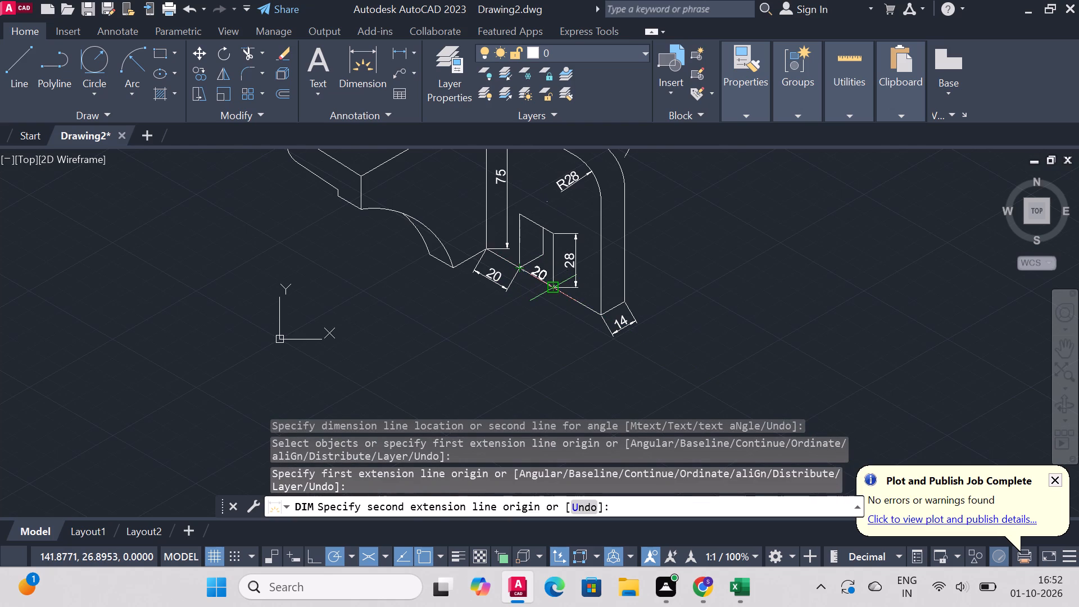
left_click(552, 288)
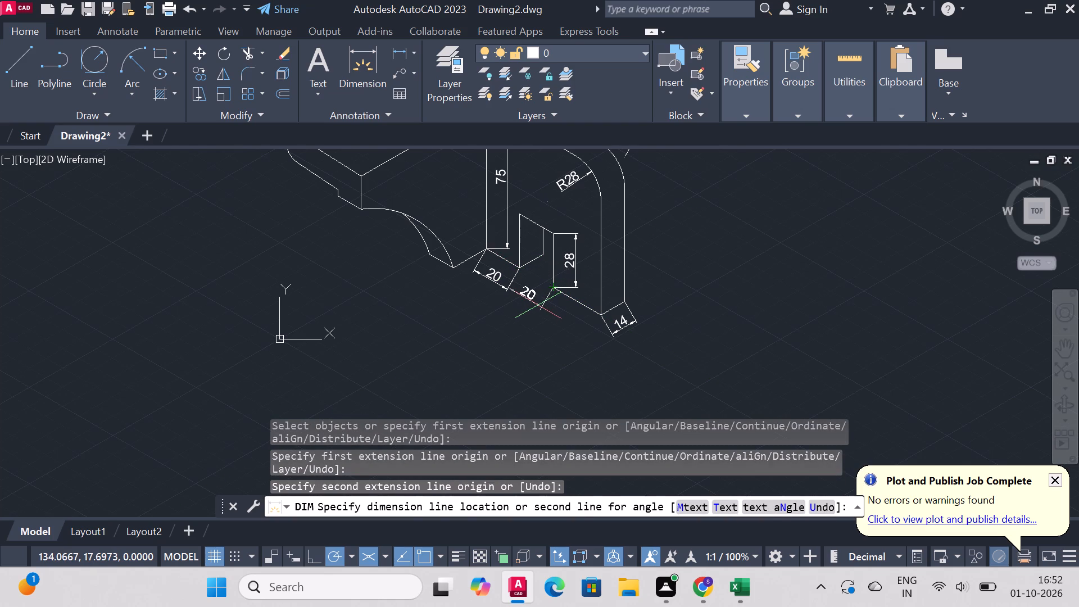
left_click(537, 305)
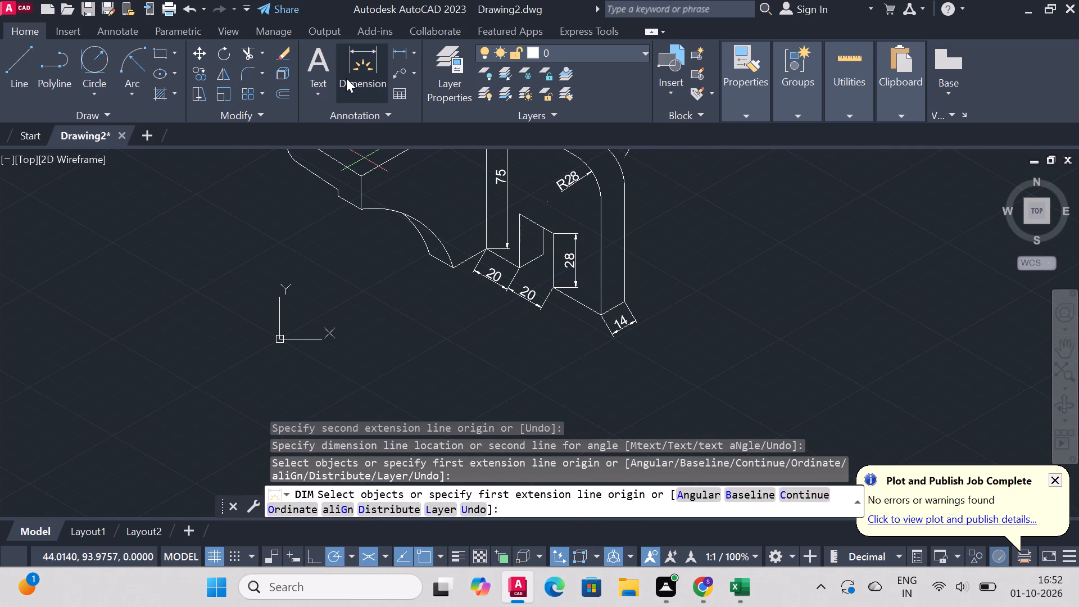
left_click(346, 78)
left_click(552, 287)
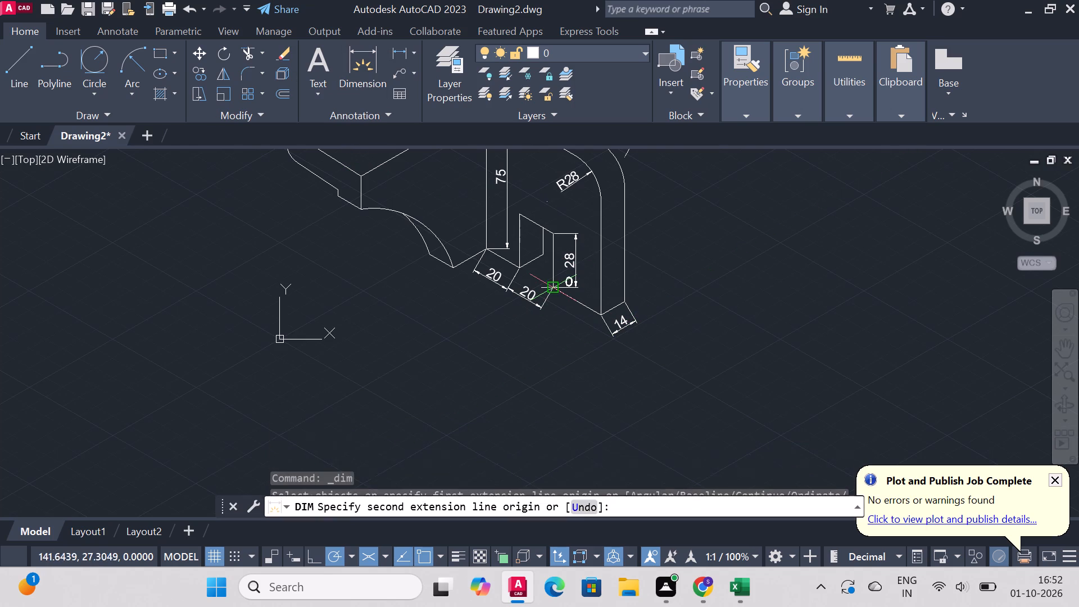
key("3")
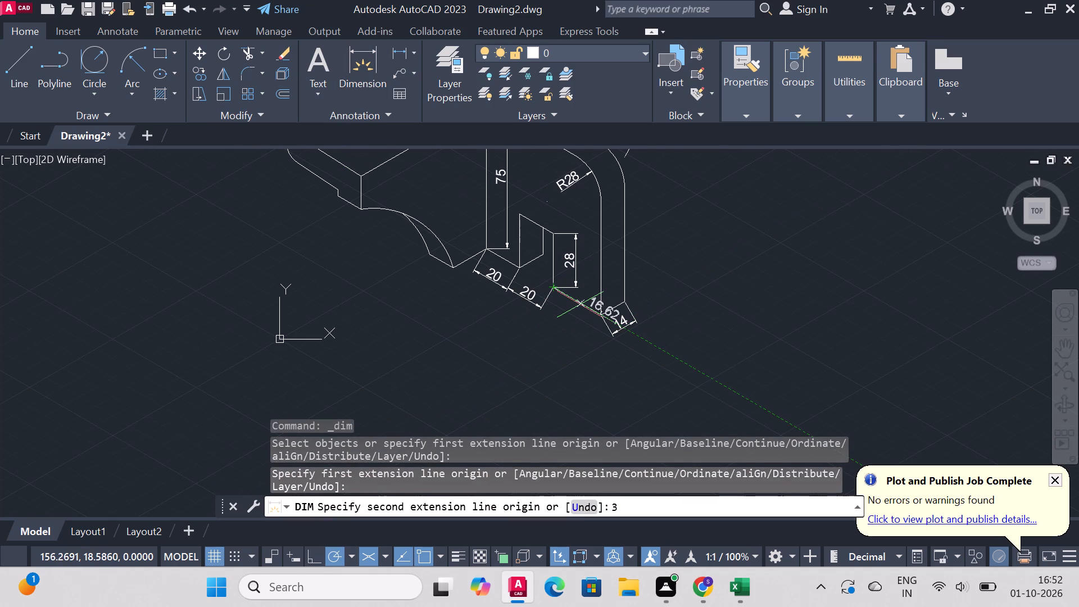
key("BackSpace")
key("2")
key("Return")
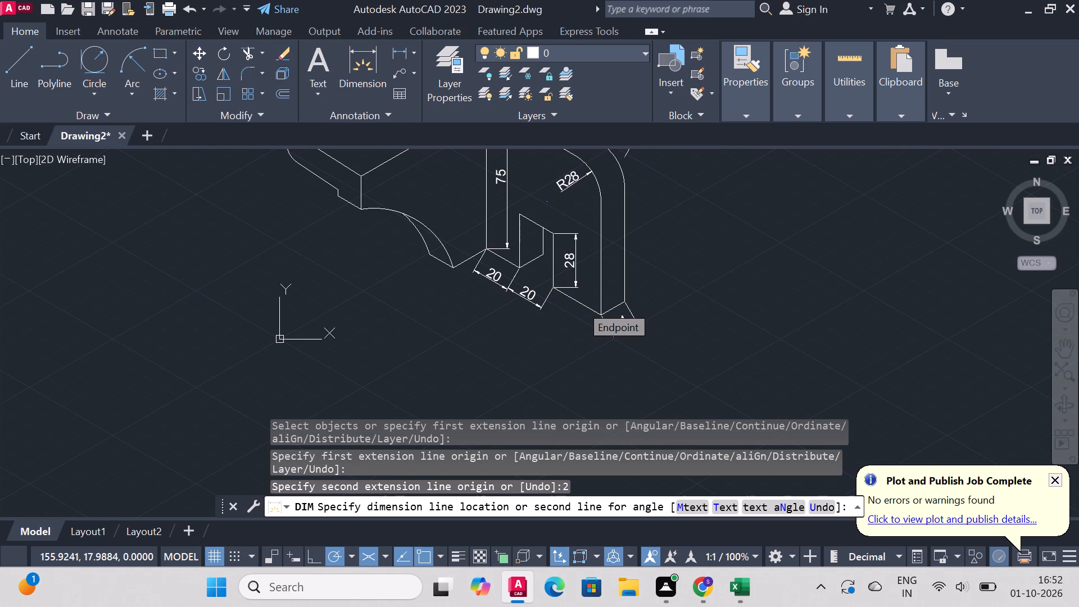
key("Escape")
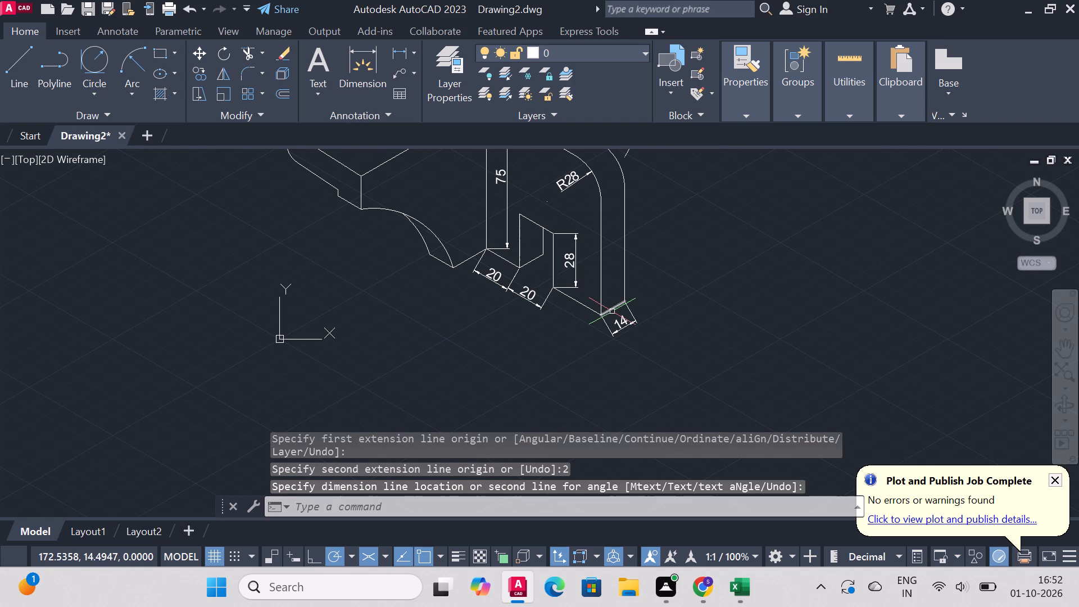
Dimension a 20-unit length along the leg's bottom front edge, starting from the notch's lower outer corner.
left_click(353, 66)
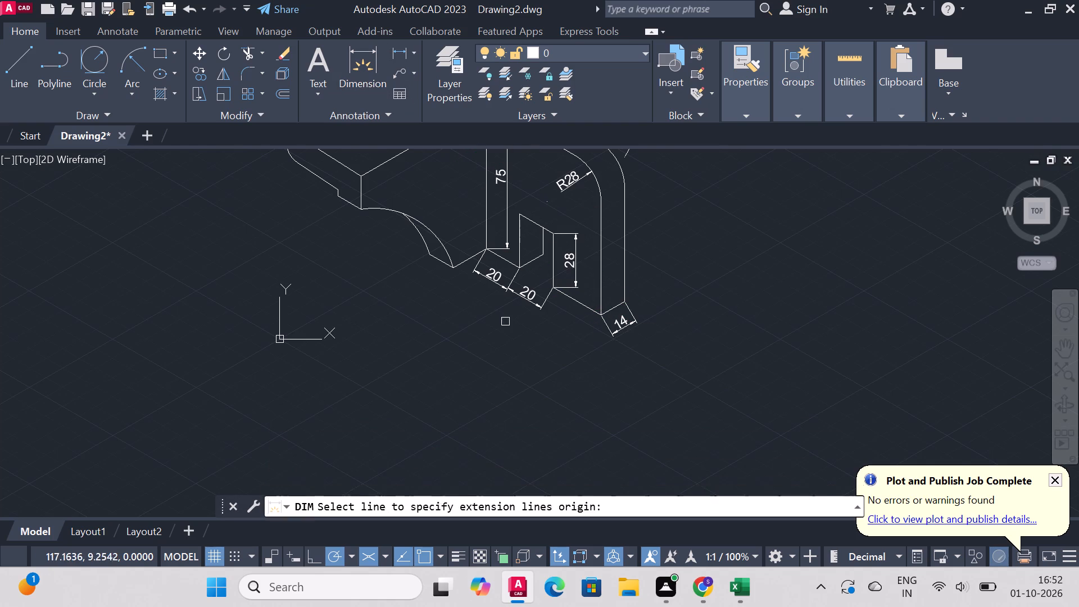
left_click(555, 286)
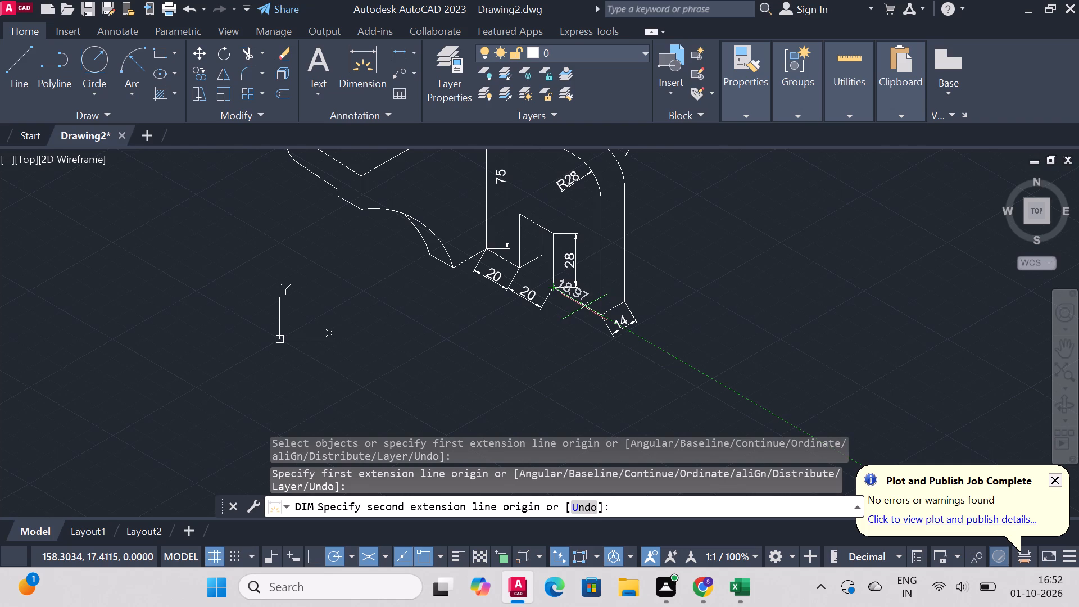
type("20")
key("Return")
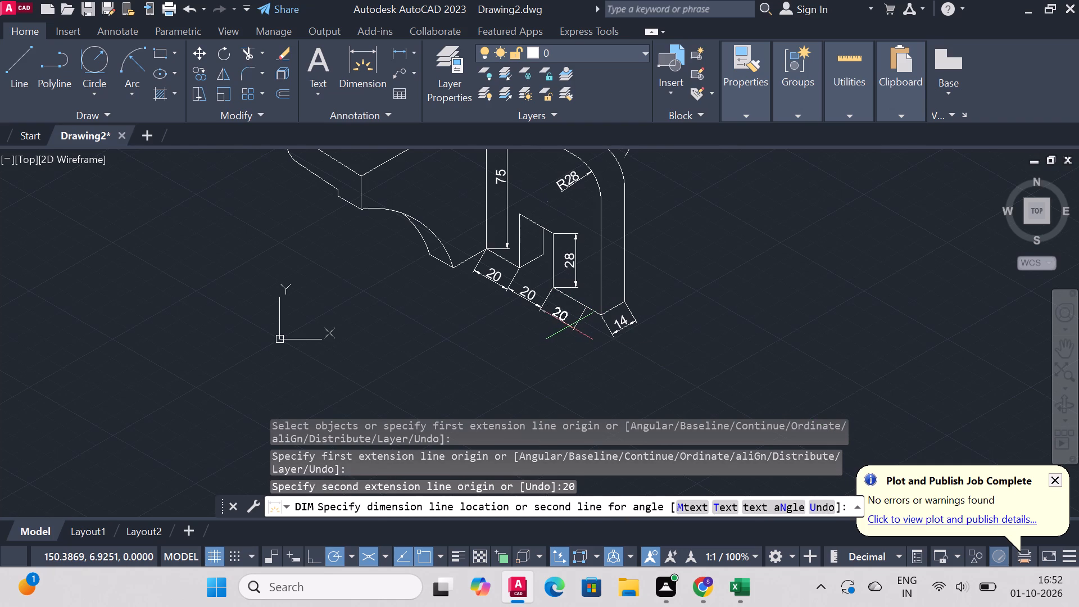
left_click(567, 323)
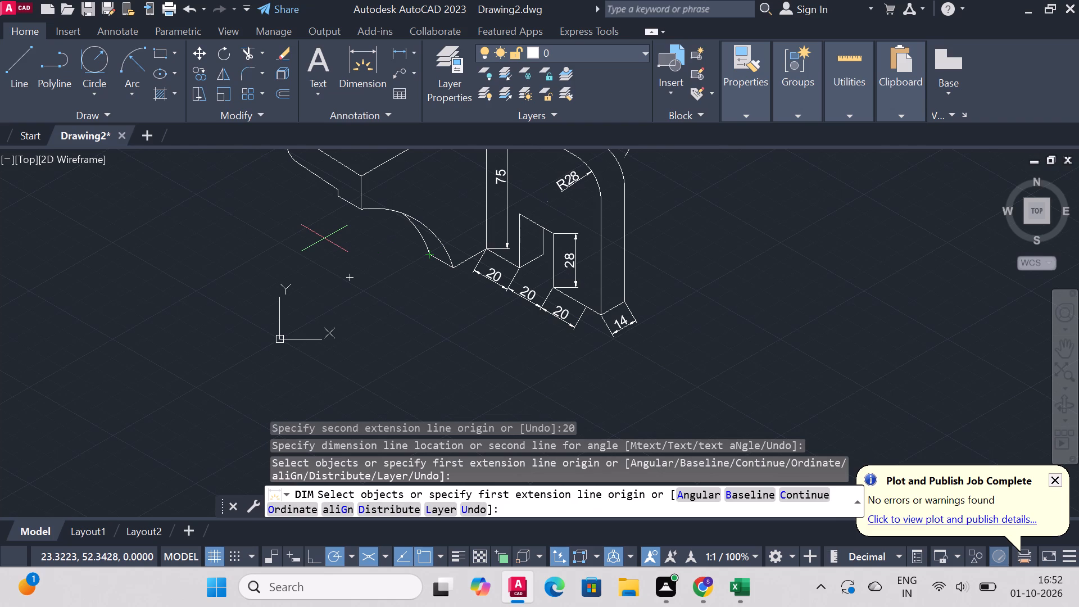
key("Escape")
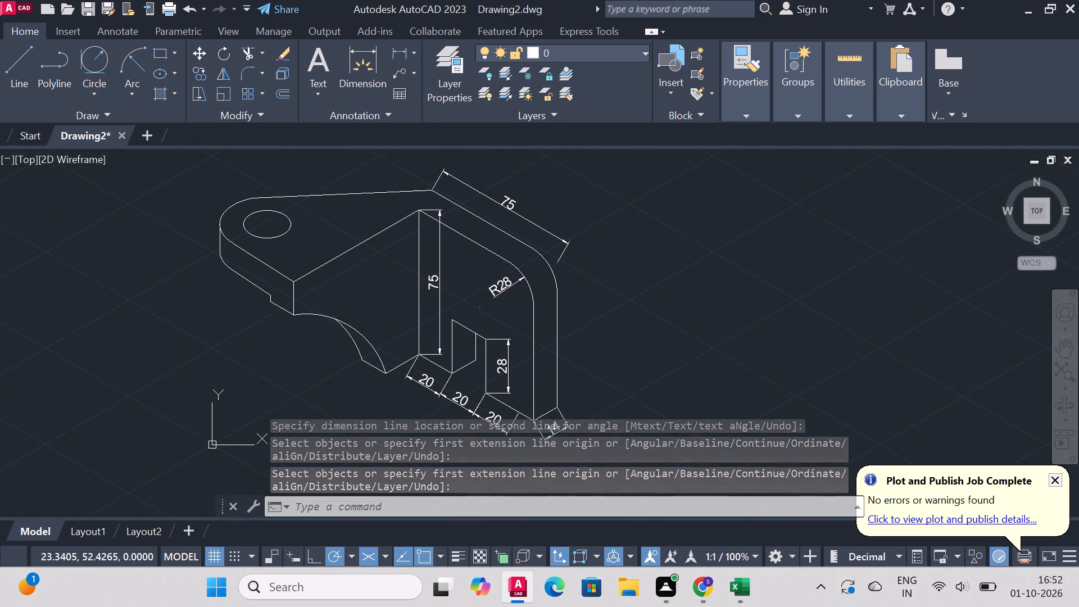
Draw a line from the notch's lower outer corner 20 units along the bottom edge at 330°, continuing 75 units vertically upward.
left_click(22, 69)
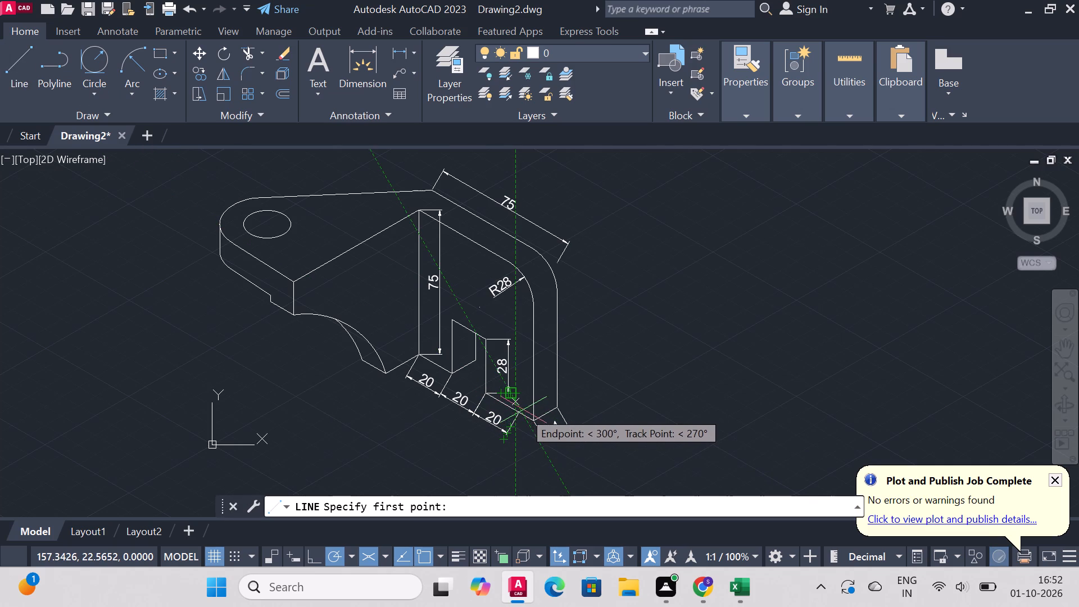
scroll(524, 409, "up", 4, "ctrl")
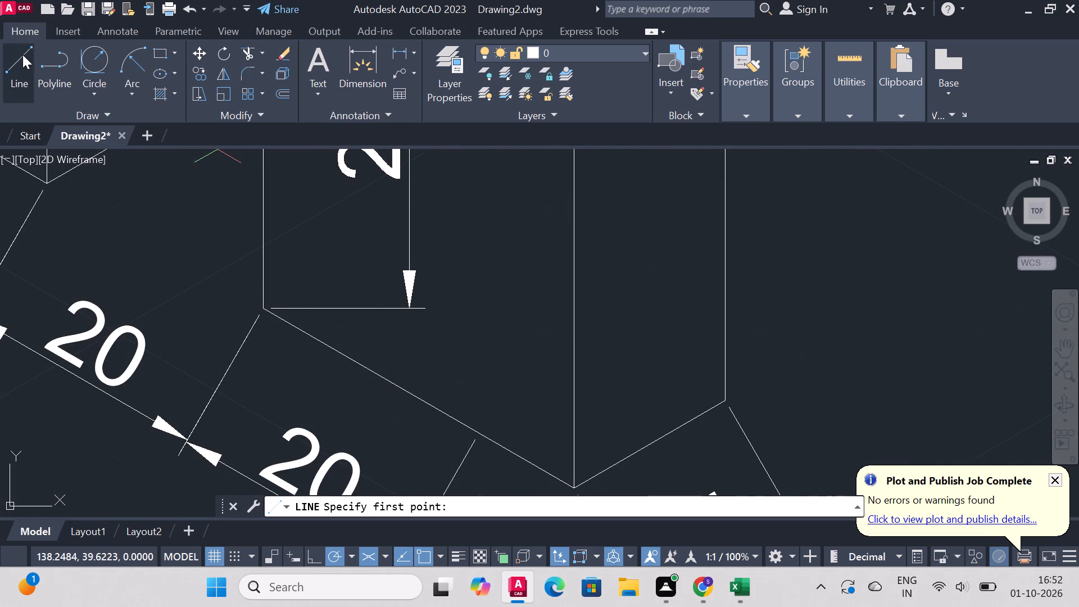
left_click(21, 57)
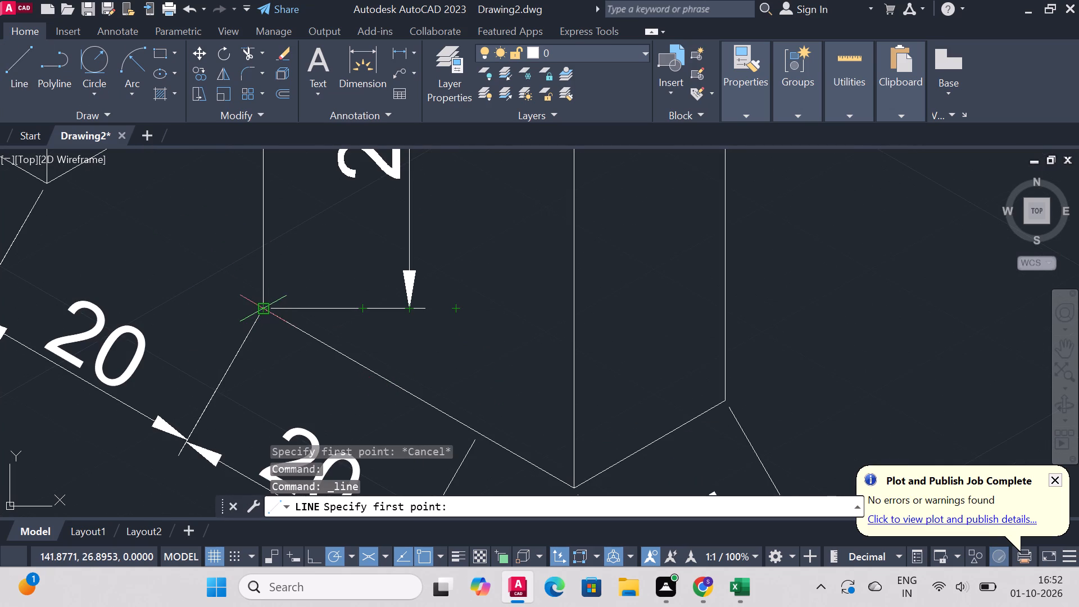
left_click(259, 308)
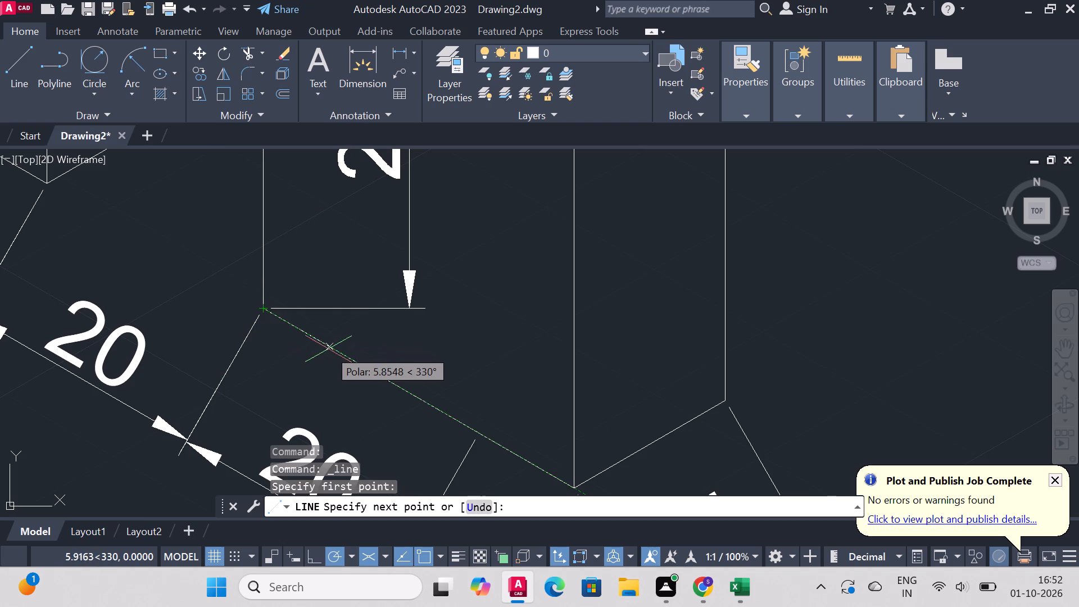
type("20")
key("Return")
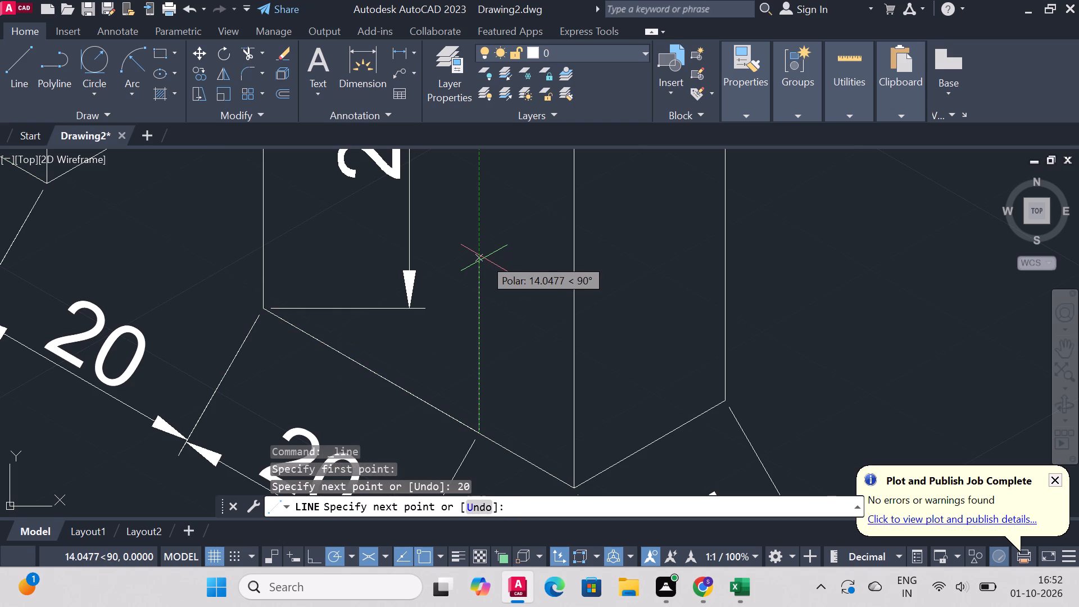
type("75")
key("Return")
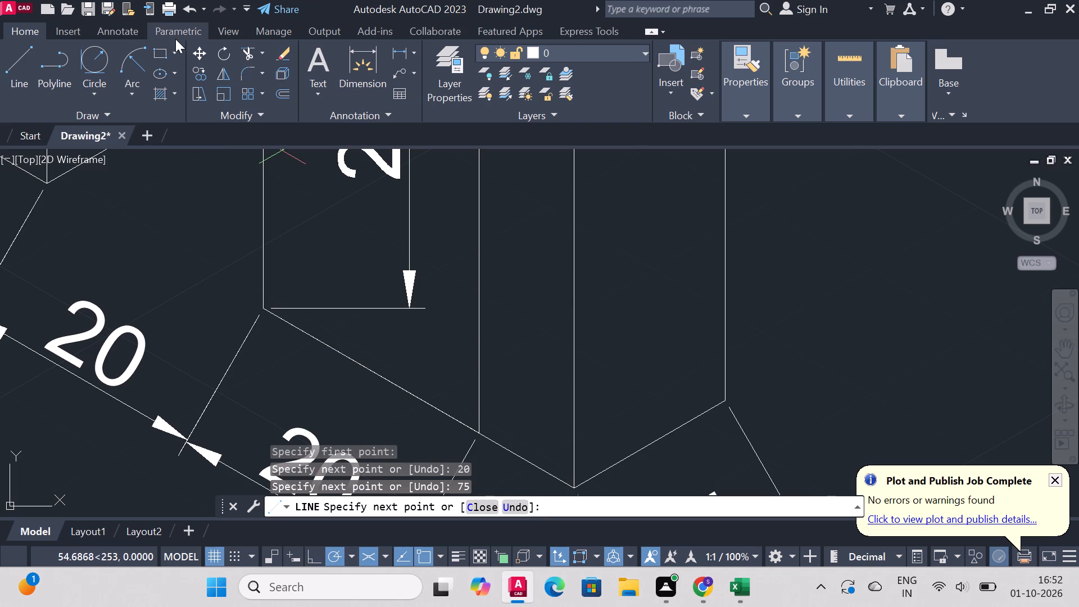
Delete the aligned dimension running along the bracket's outer top edge above the rounded corner.
key("Escape")
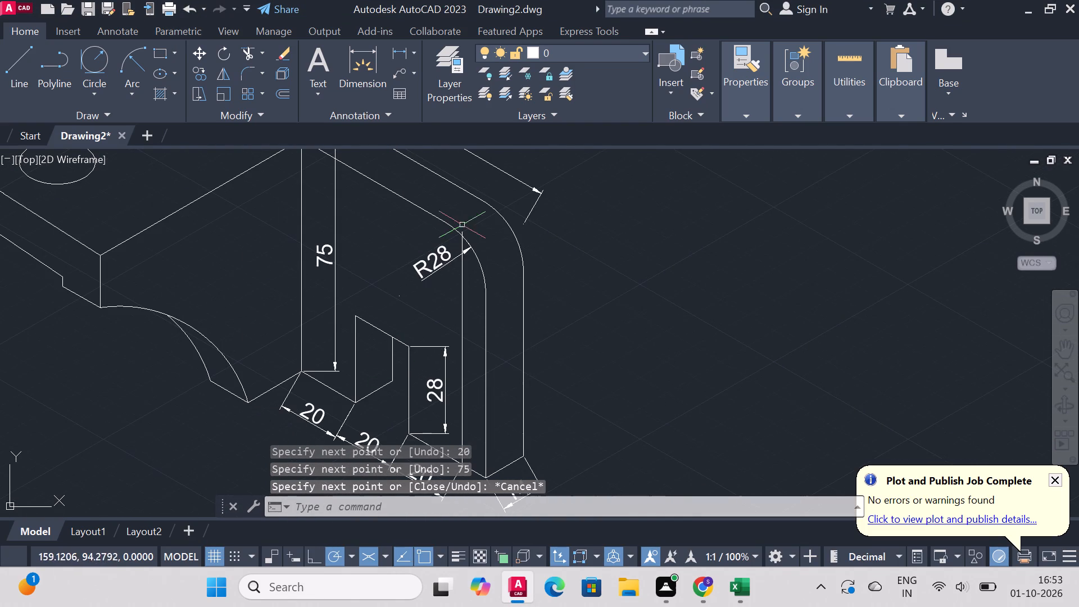
left_click(510, 175)
key("Delete")
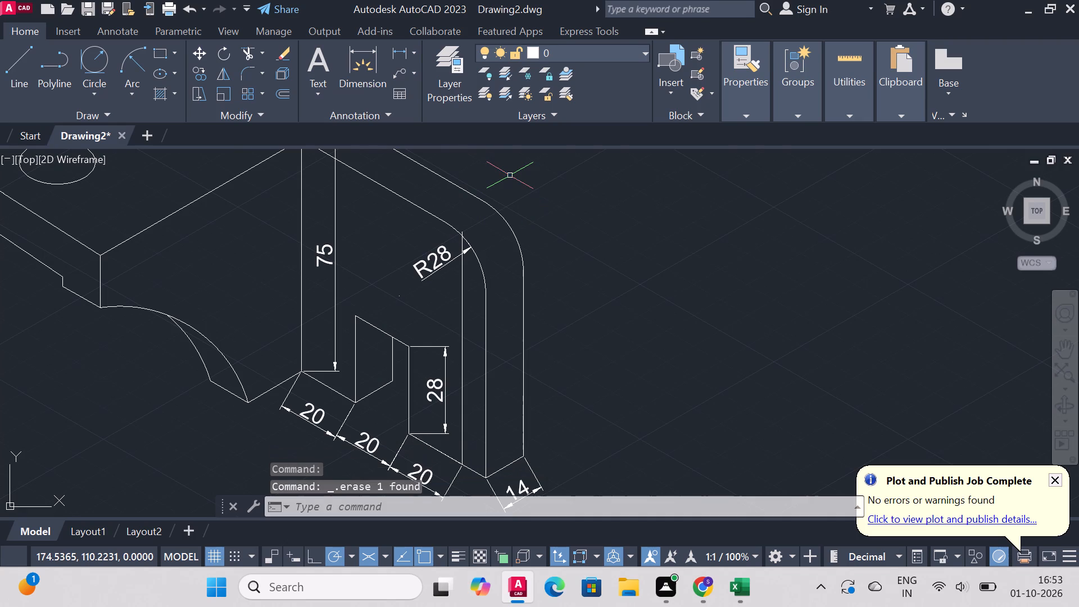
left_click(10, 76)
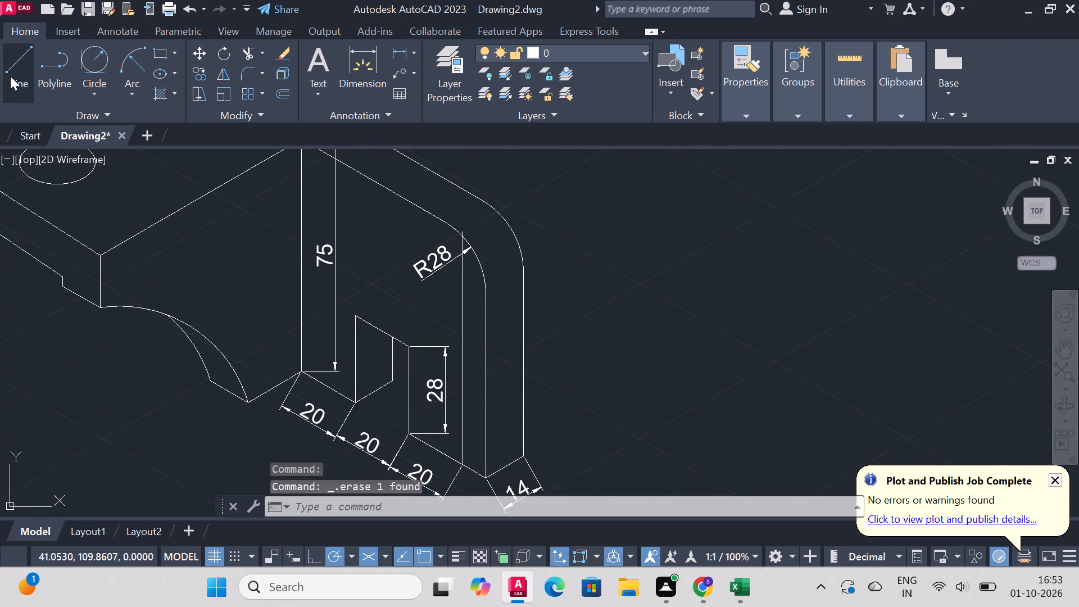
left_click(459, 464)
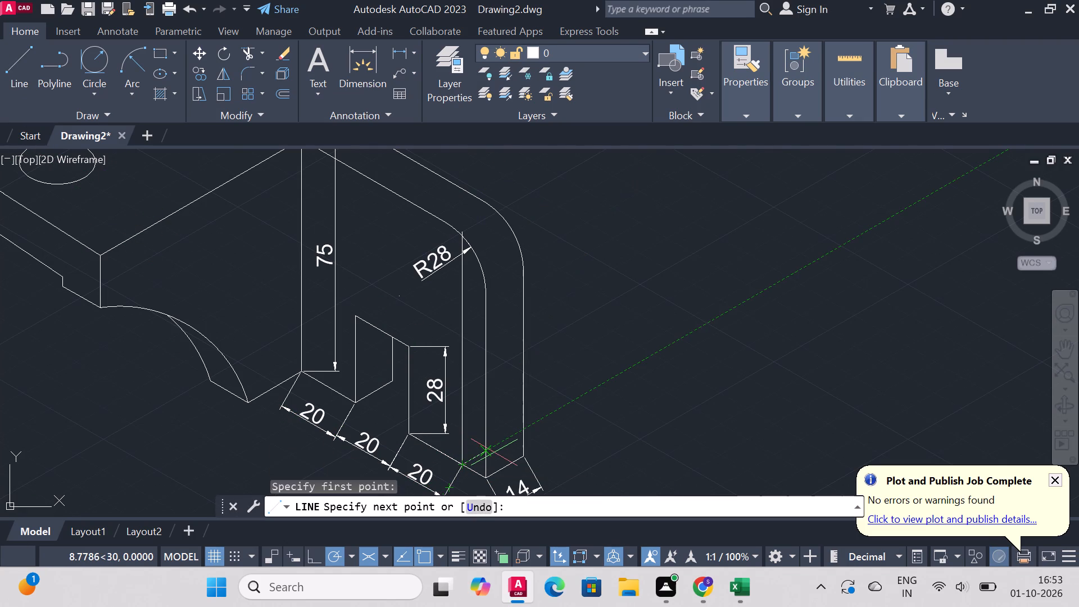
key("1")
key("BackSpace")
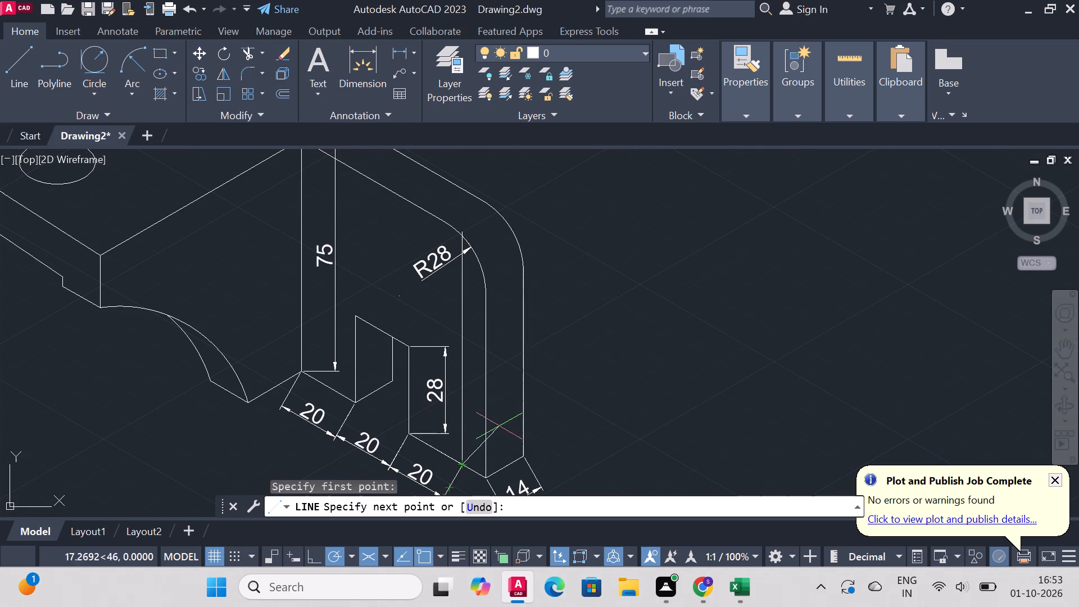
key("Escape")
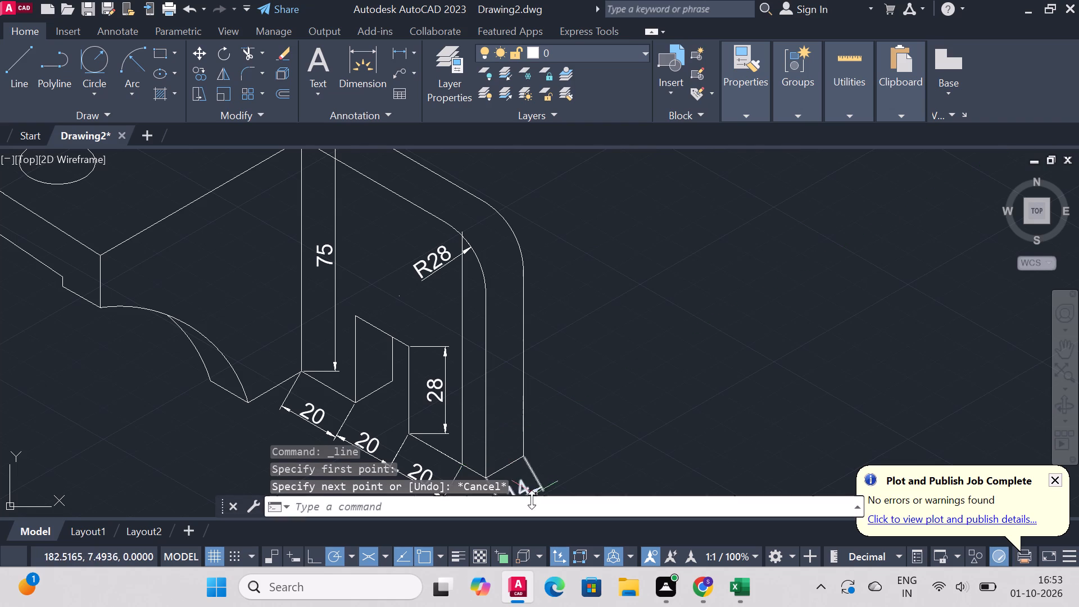
Delete the old leg end's short bottom edge and the two vertical edges running up from it to the rounded corner arcs.
left_click(506, 466)
key("Delete")
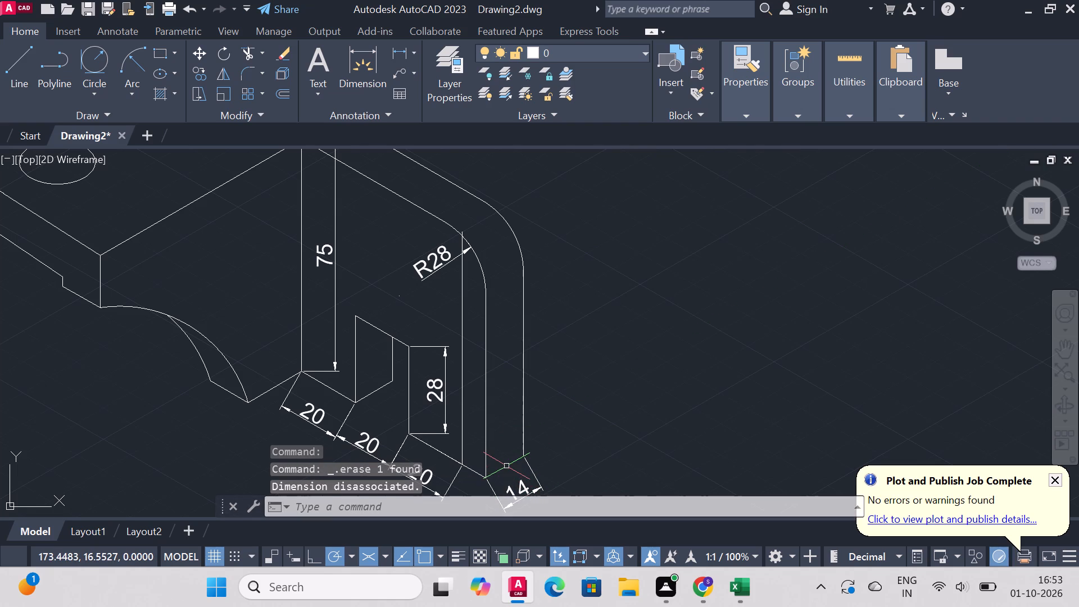
left_click(482, 432)
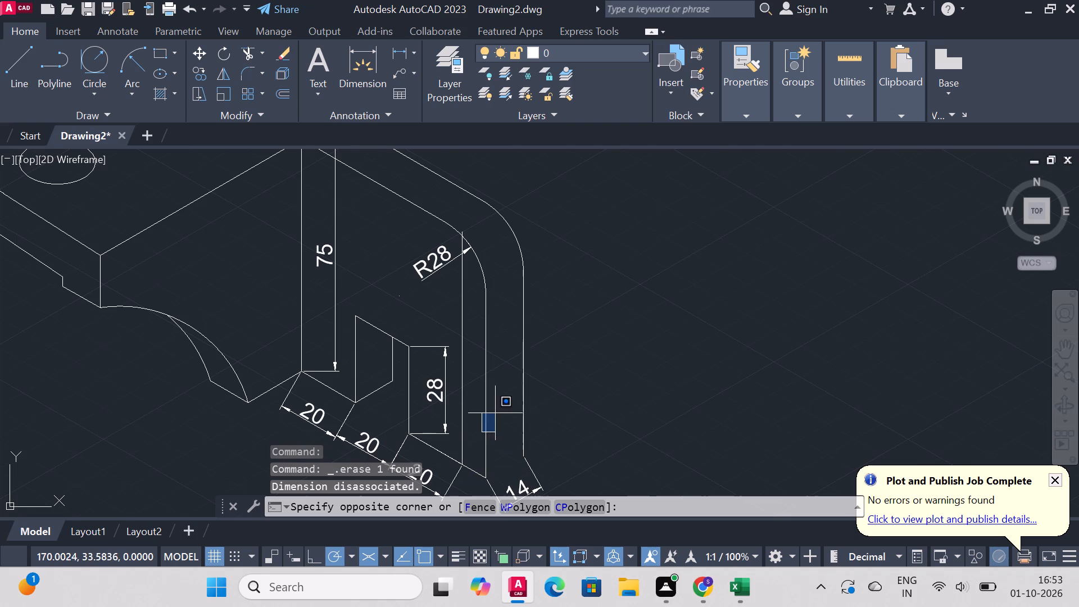
left_click(484, 416)
left_click(484, 416)
key("Delete")
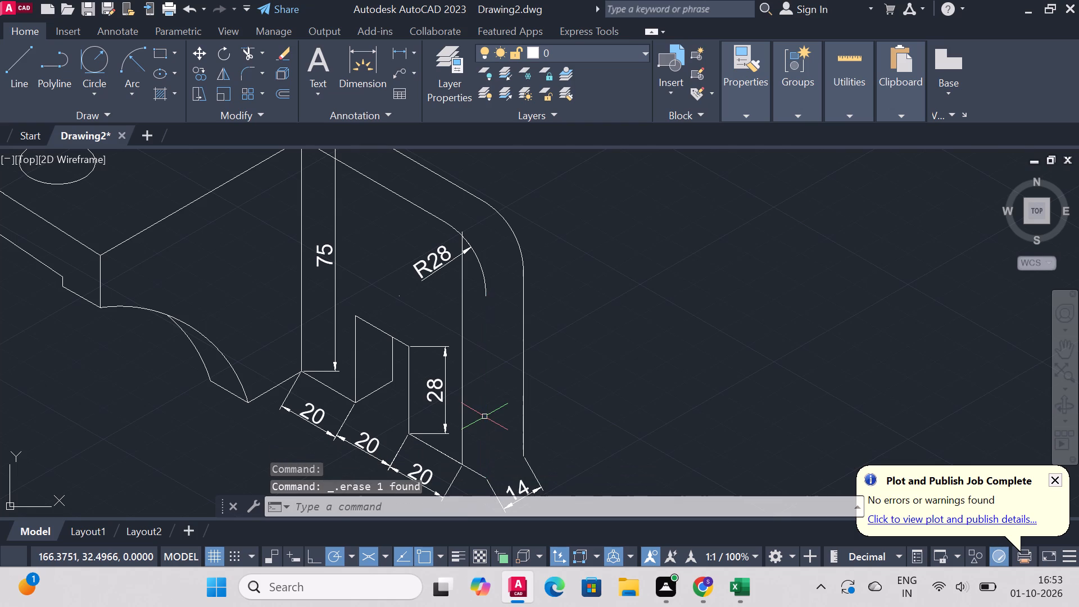
left_click(479, 470)
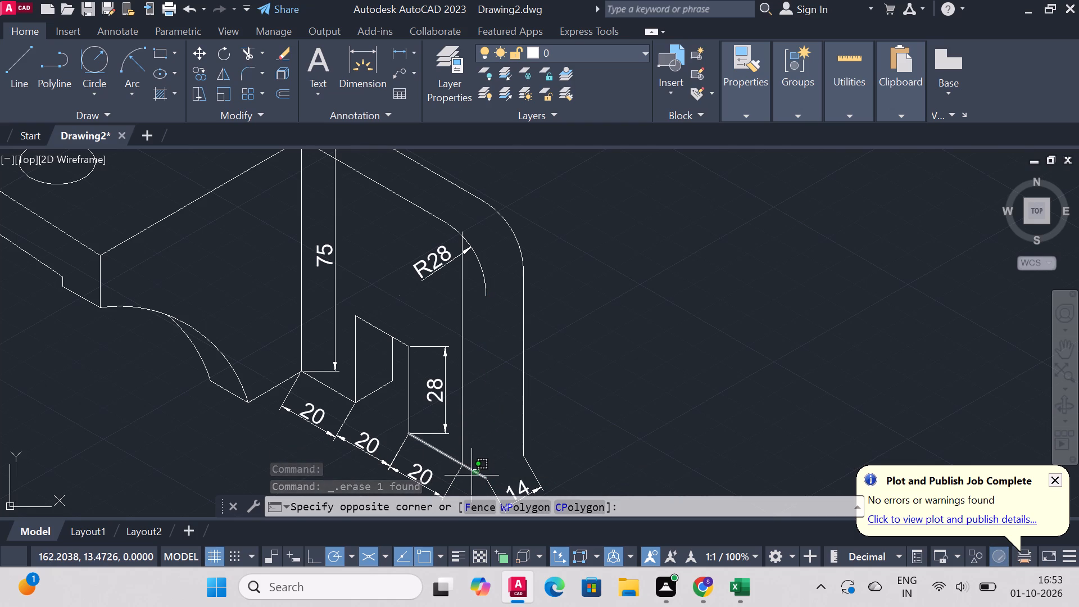
left_click(562, 384)
key("Escape")
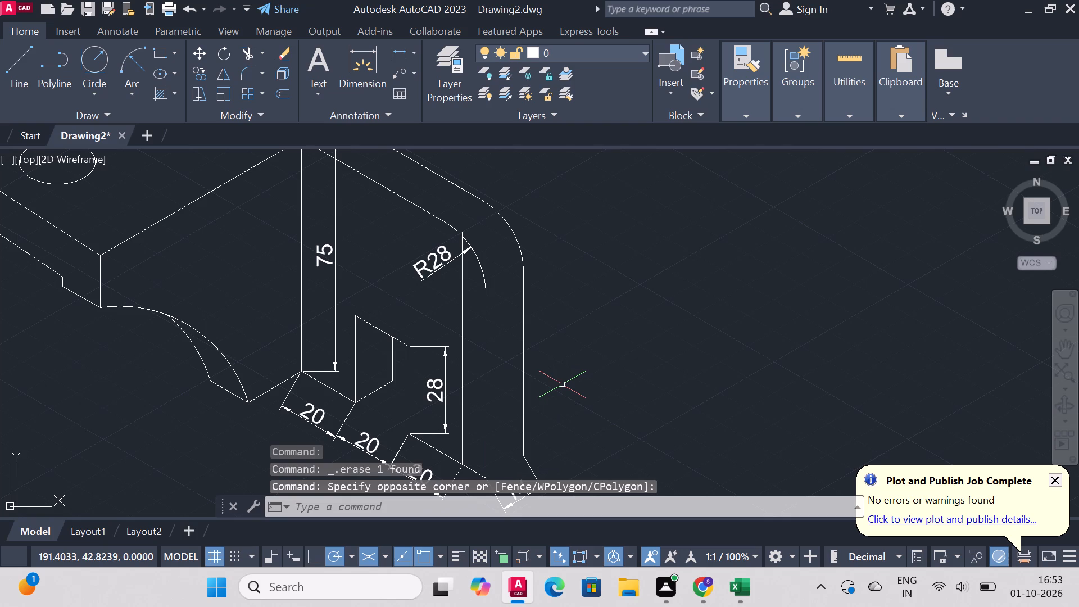
left_click(522, 365)
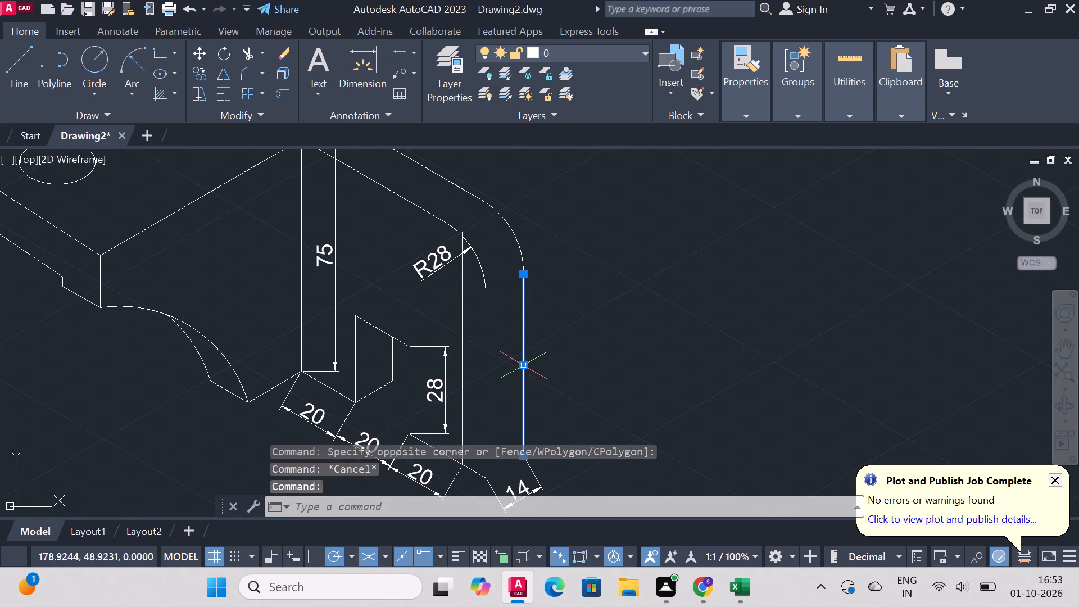
key("Delete")
Delete the leg thickness dimension of 14 at the bottom of the leg.
scroll(578, 361, "down", 5, "ctrl")
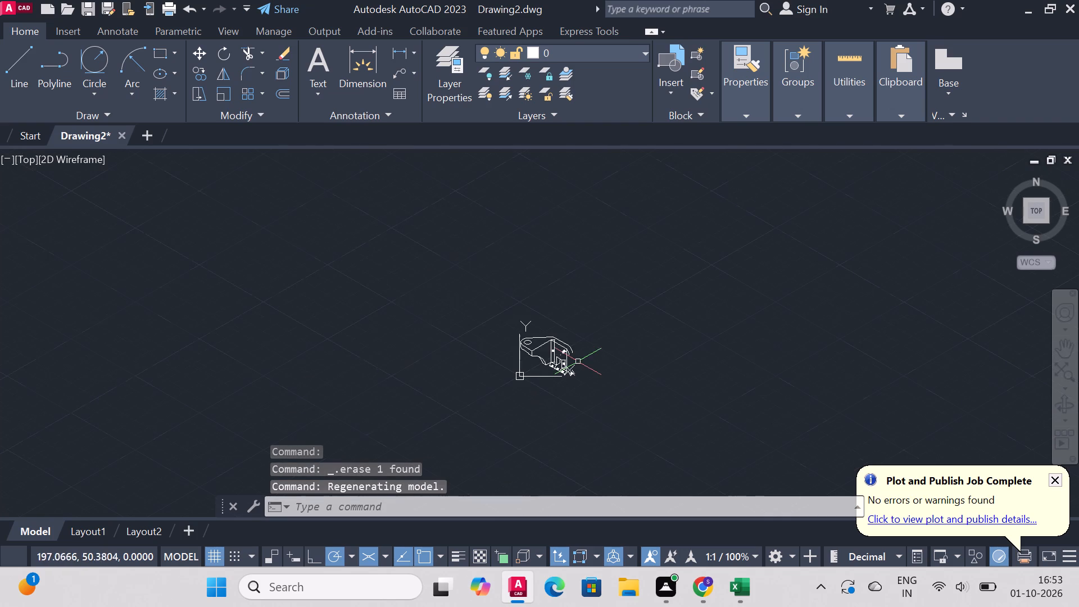
scroll(578, 361, "up", 5, "ctrl")
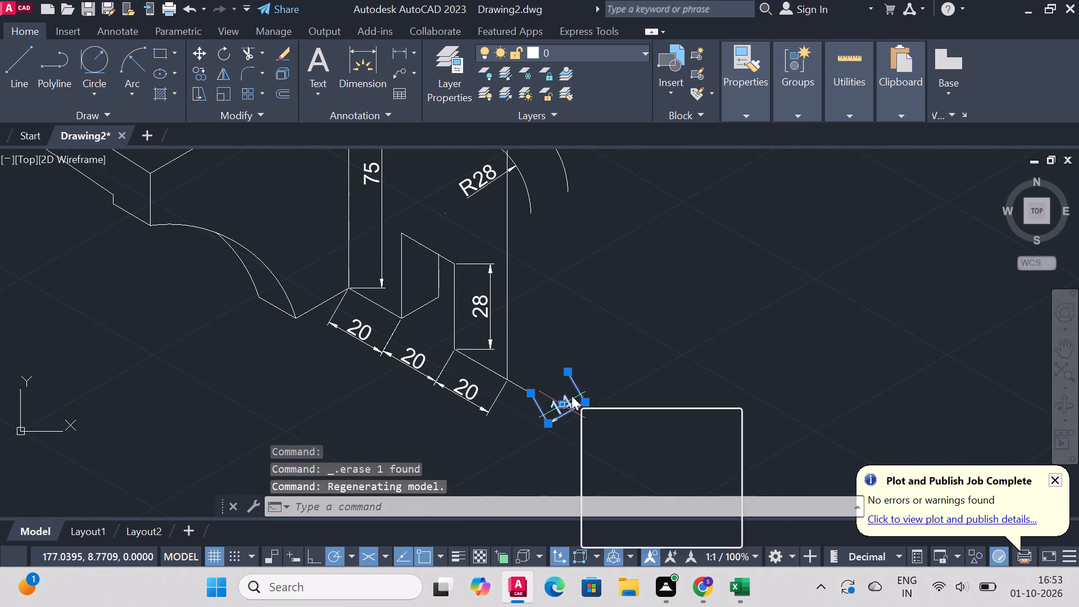
key("Delete")
key("Delete")
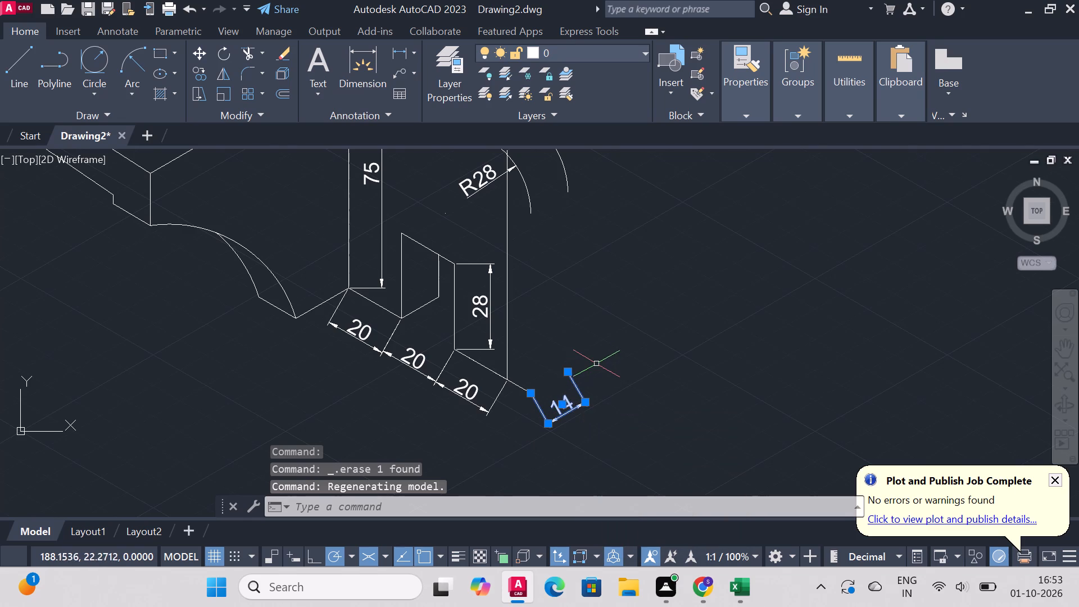
key("Delete")
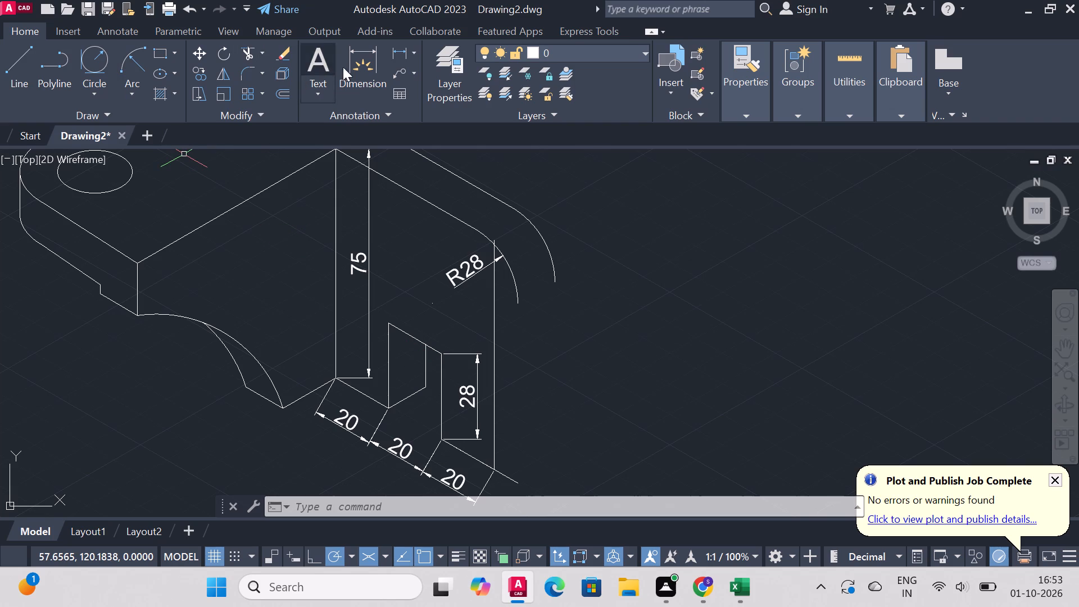
Trim the inner corner arc and the bottom edge back to the new vertical line, and remove the outer corner arc.
left_click(244, 57)
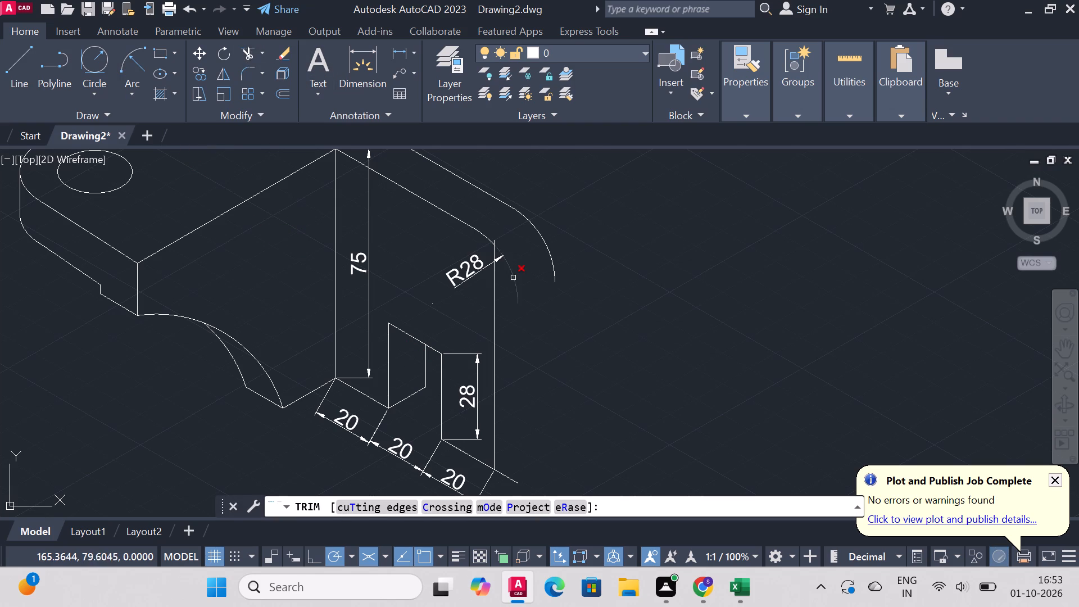
left_click(513, 274)
left_click(547, 247)
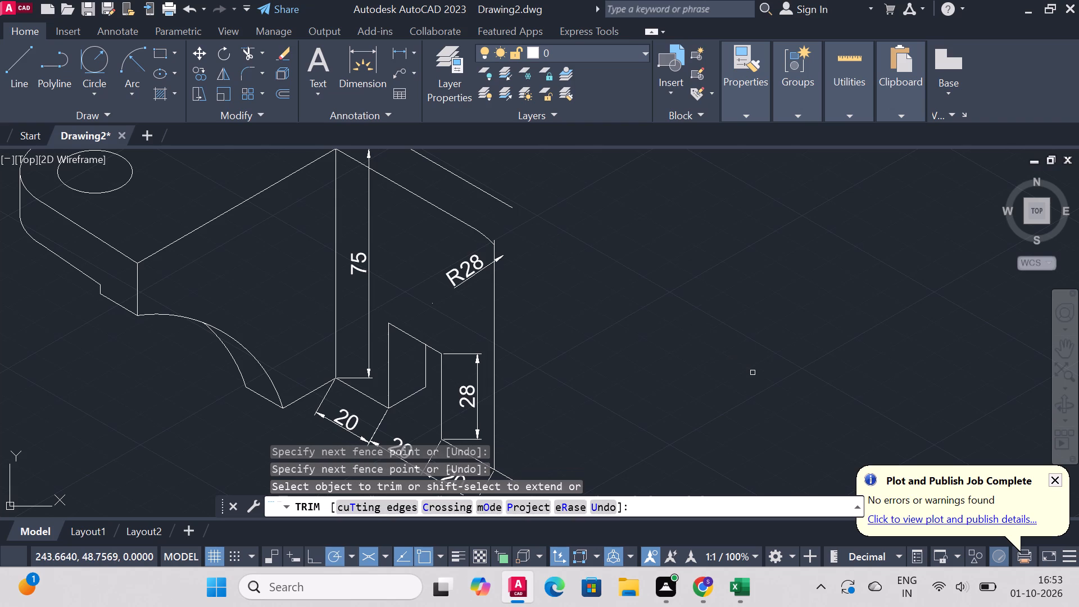
key("Escape")
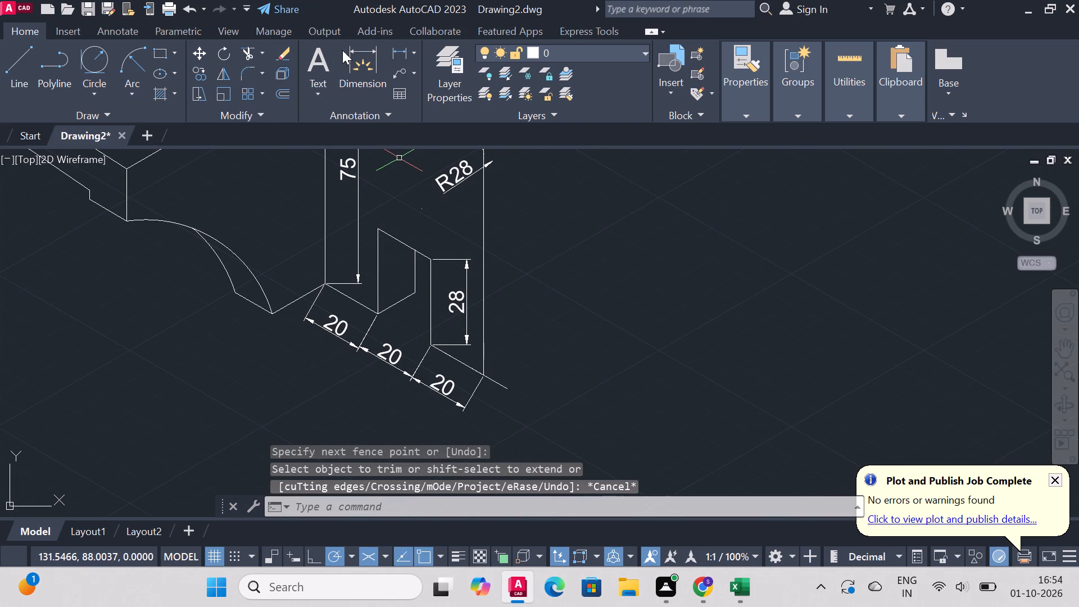
left_click(246, 51)
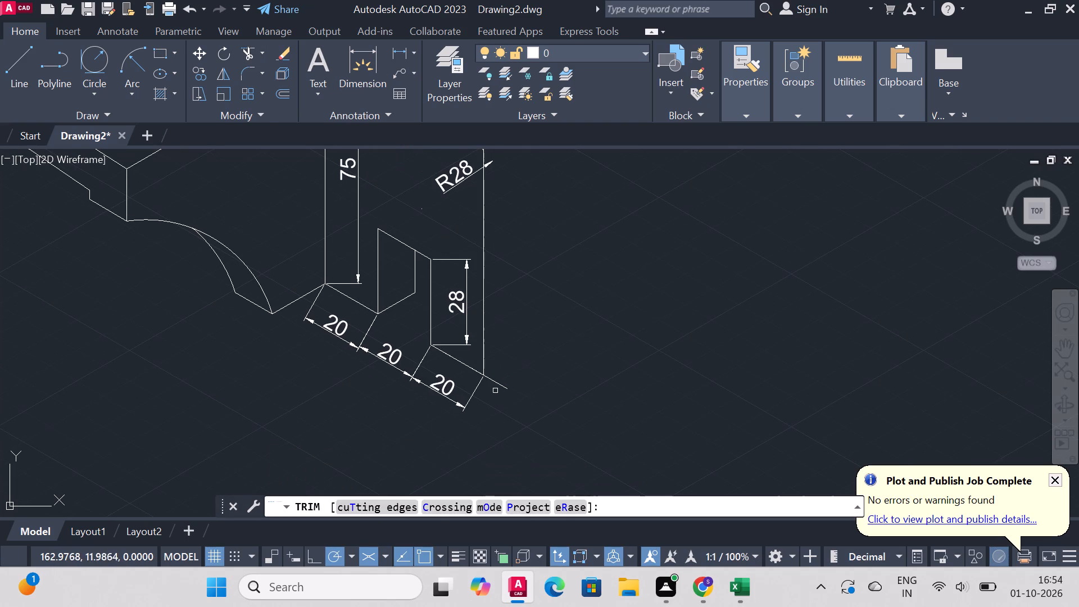
left_click(497, 382)
Draw a line from the leg's new bottom corner 14 units along the 30° isometric direction, continuing 75 units vertically upward.
left_click(11, 55)
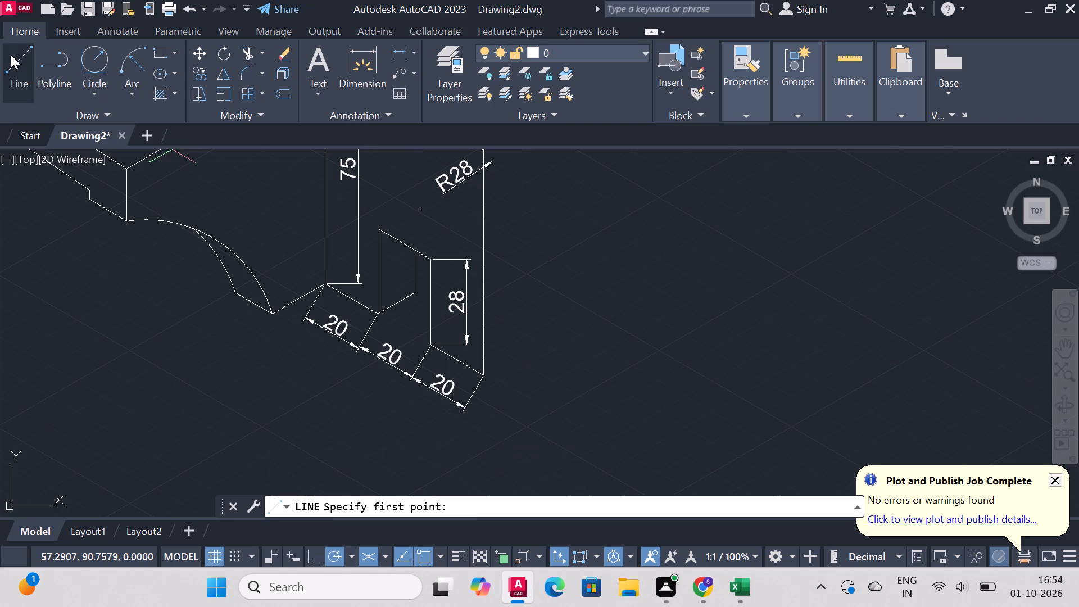
left_click(485, 369)
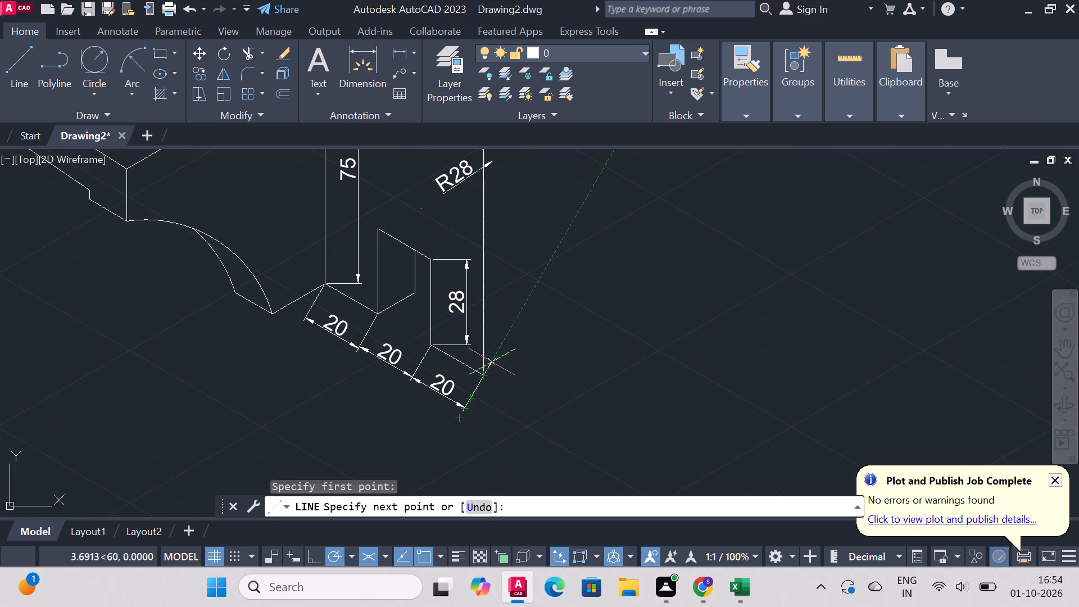
type("14")
key("Return")
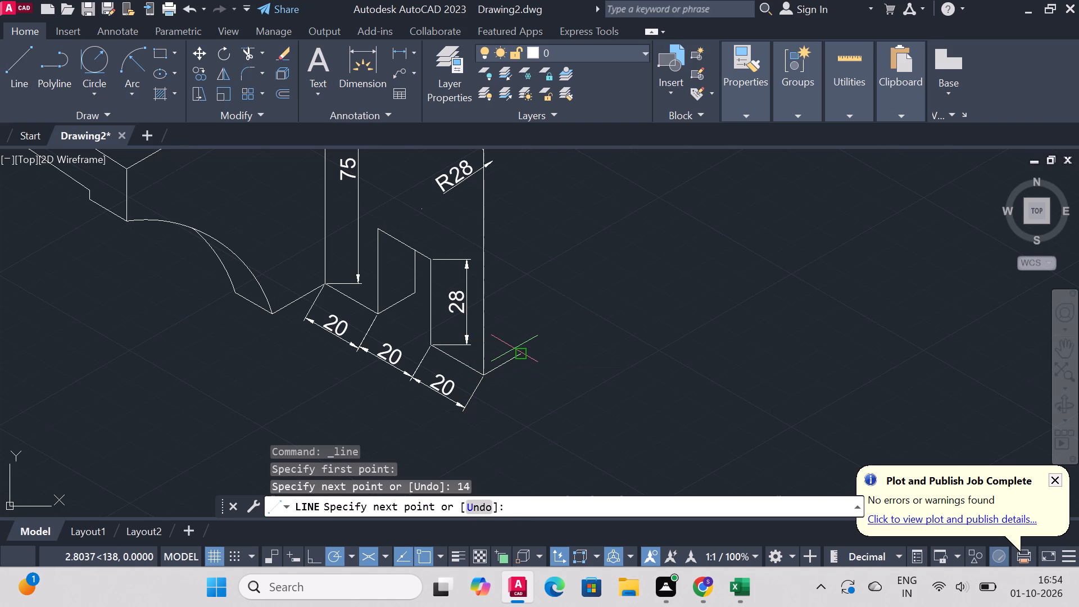
type("75")
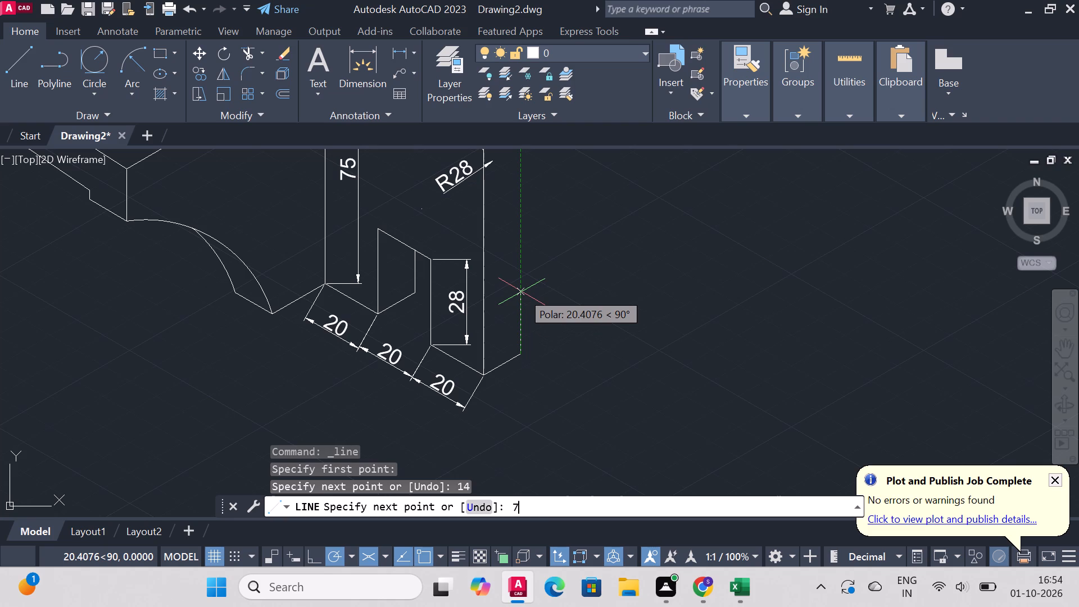
key("Return")
key("Escape")
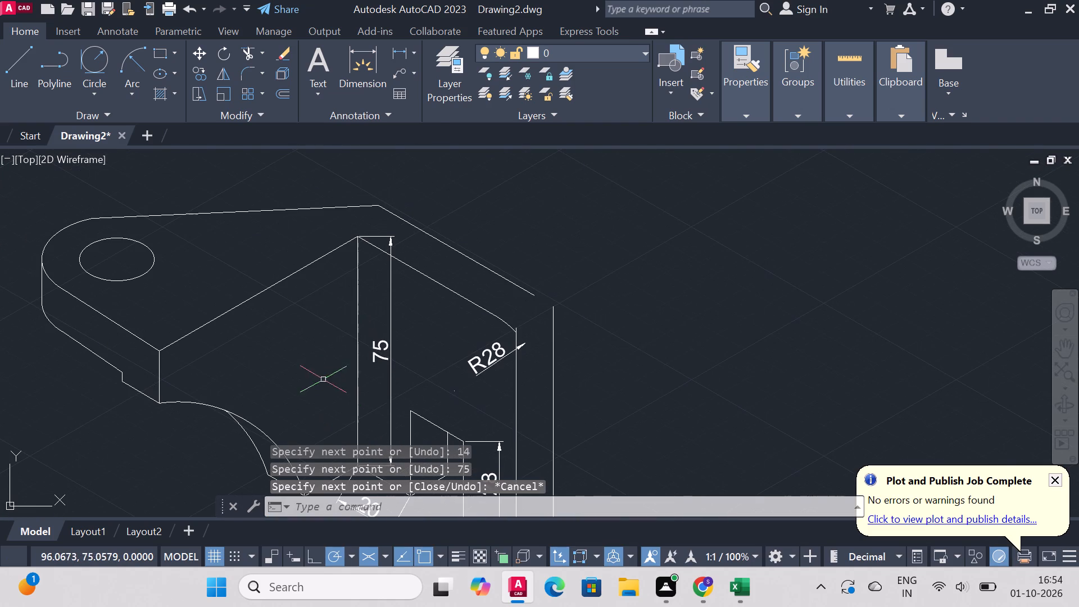
Draw a 75-unit line at 150° from the top of the new outer vertical edge, along the outer top edge.
left_click(15, 61)
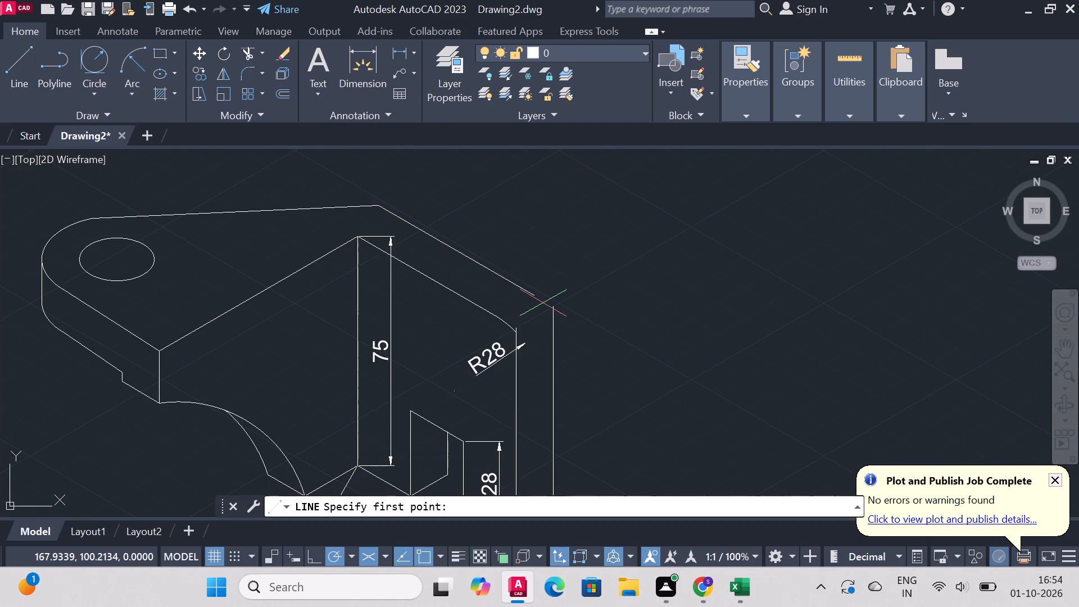
left_click(551, 307)
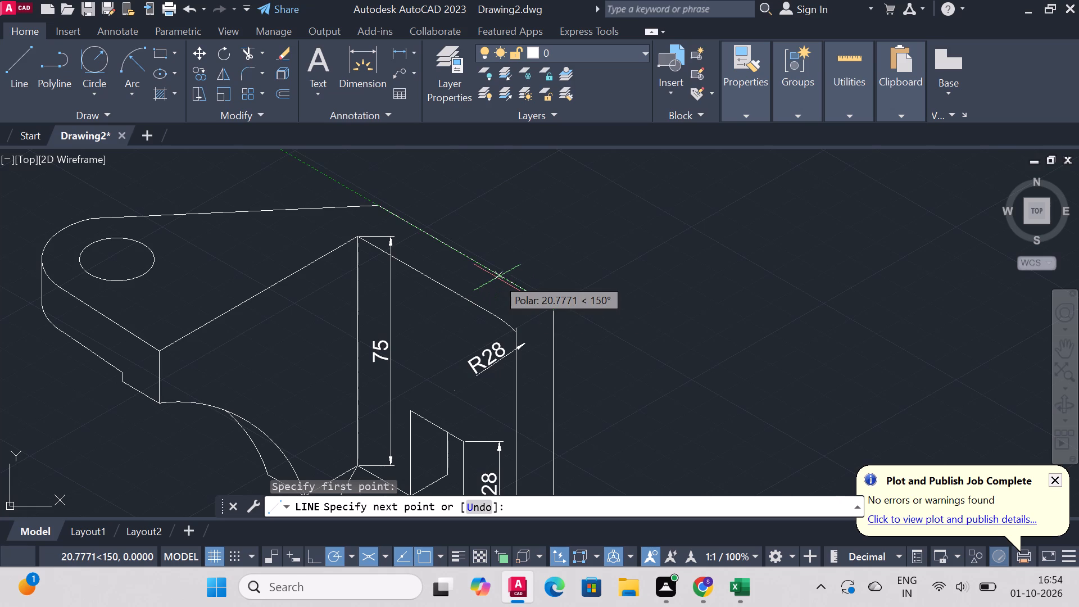
type("75")
key("Return")
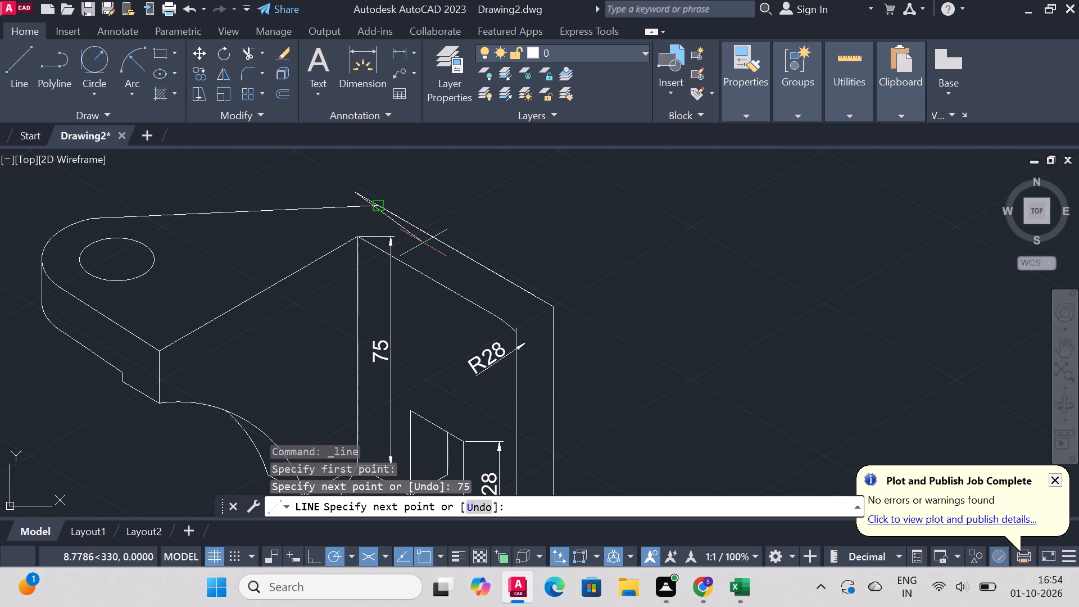
key("Escape")
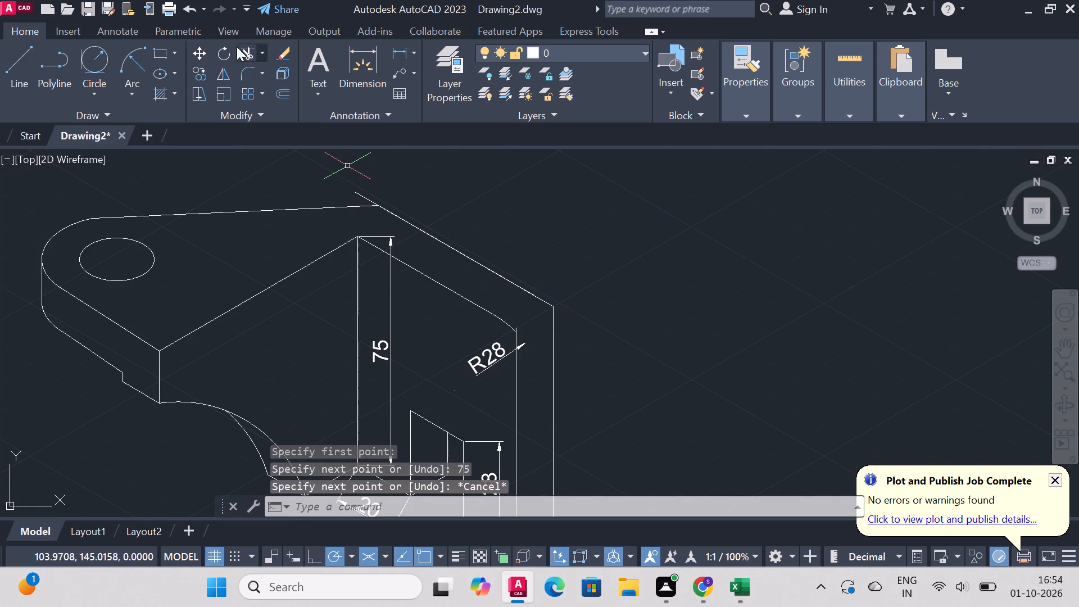
Trim away the overlapping outer top edge lines between the plate's back corner and the leg's new outer vertical edge.
left_click(242, 49)
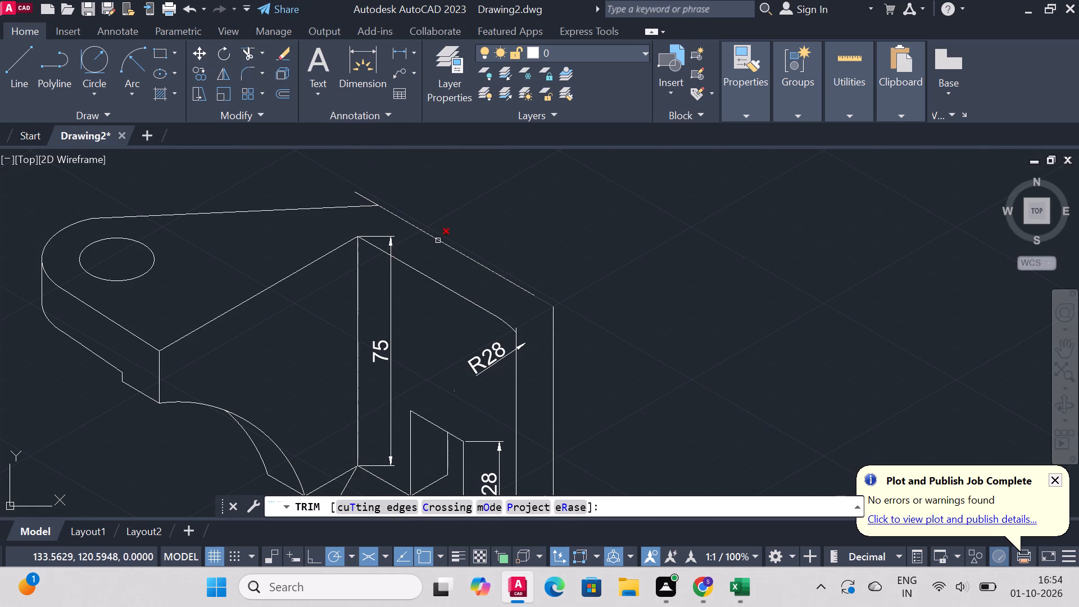
left_click(438, 241)
left_click(402, 221)
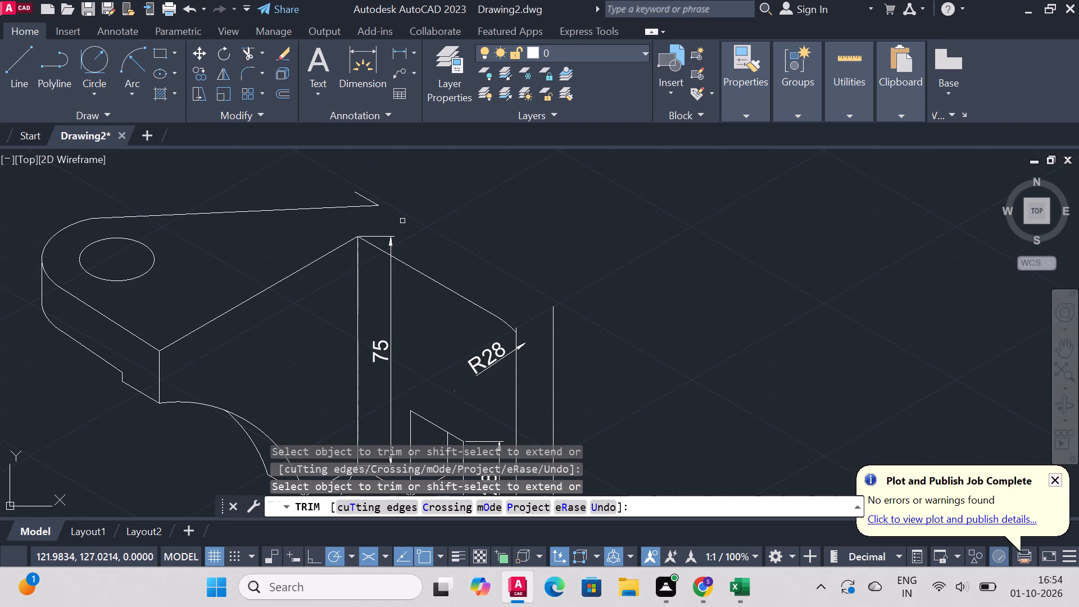
left_click(368, 196)
left_click_drag(368, 196, 459, 260)
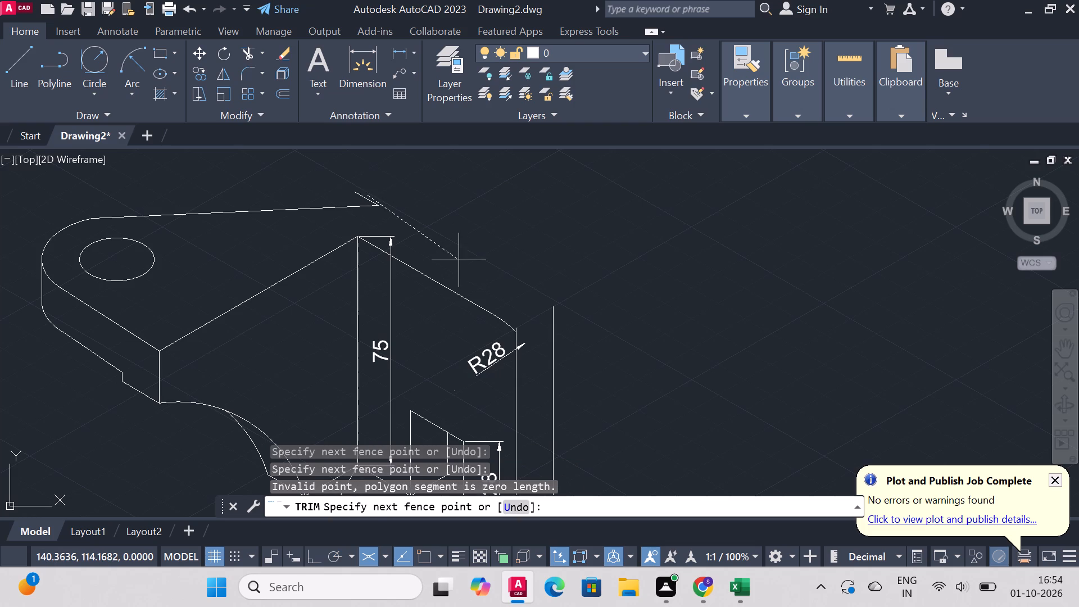
left_click(459, 260)
key("Escape")
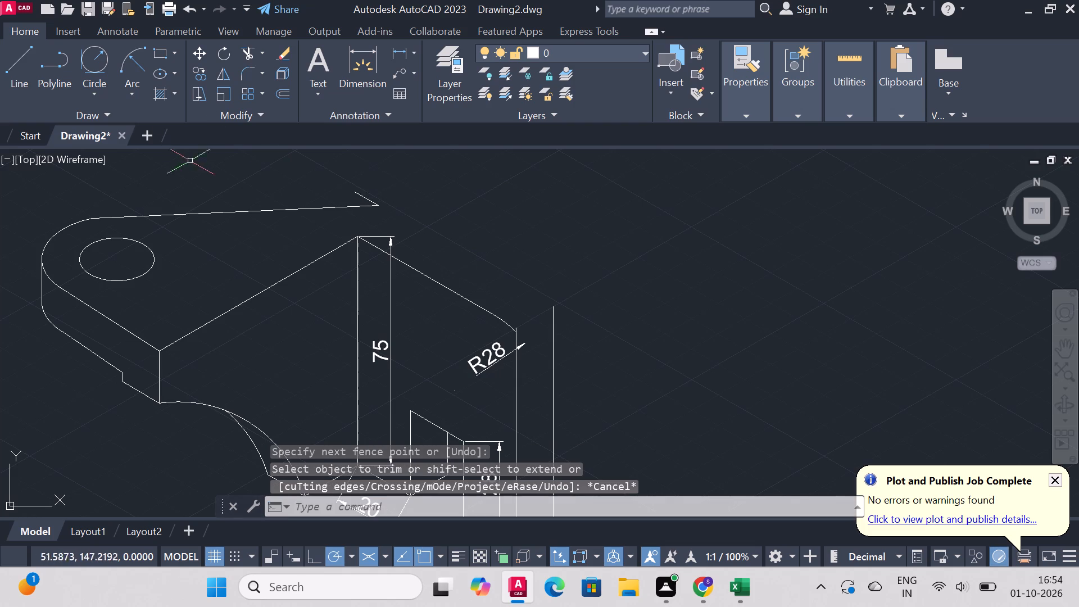
Delete the slanted back edge line running from the plate's rounded end to the outer top edge.
left_click(238, 212)
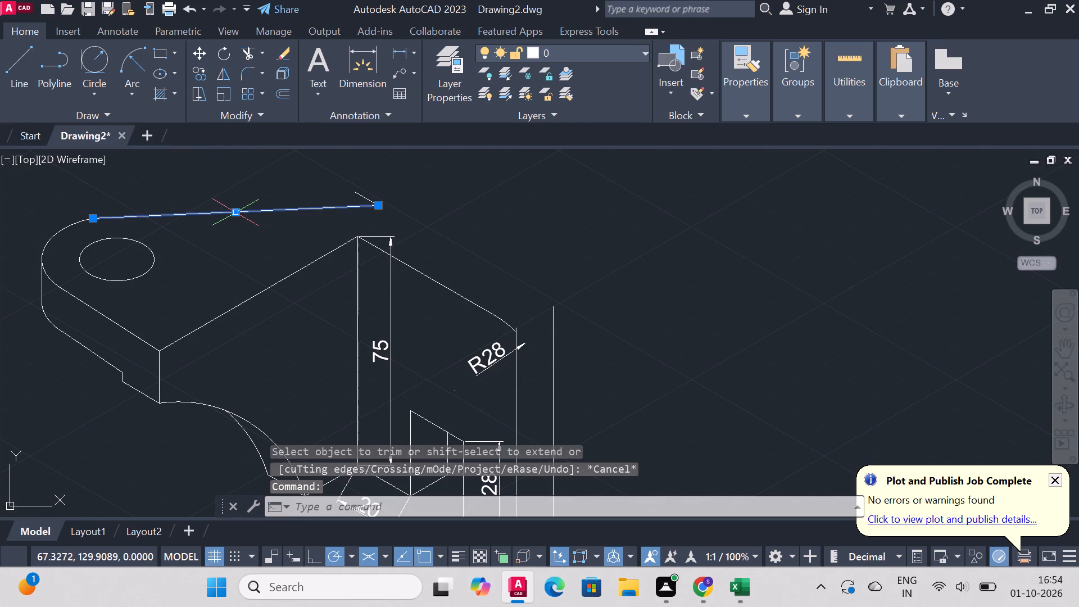
key("BackSpace")
key("Delete")
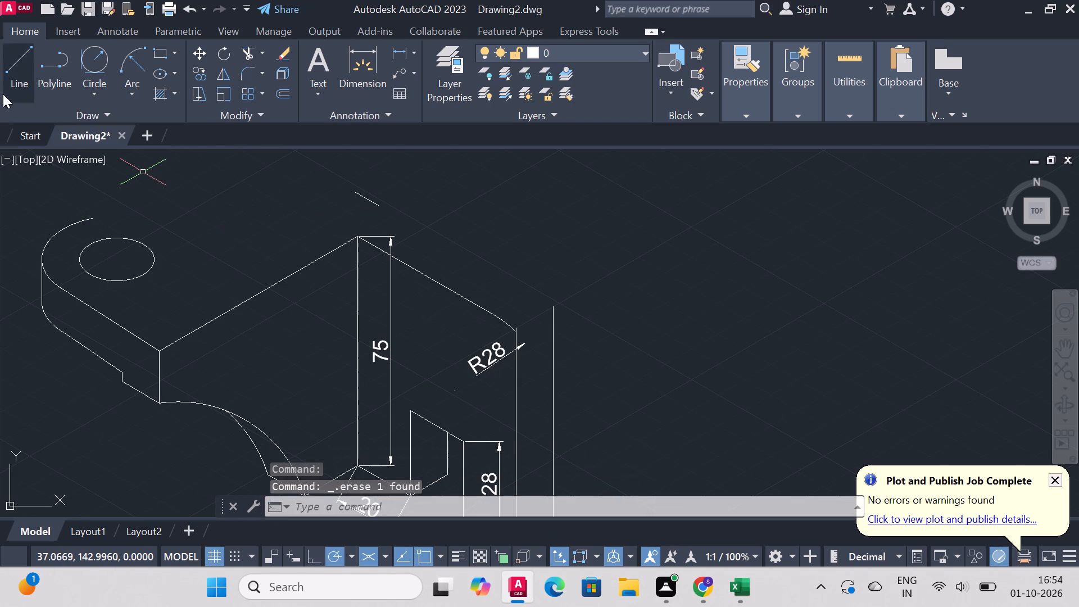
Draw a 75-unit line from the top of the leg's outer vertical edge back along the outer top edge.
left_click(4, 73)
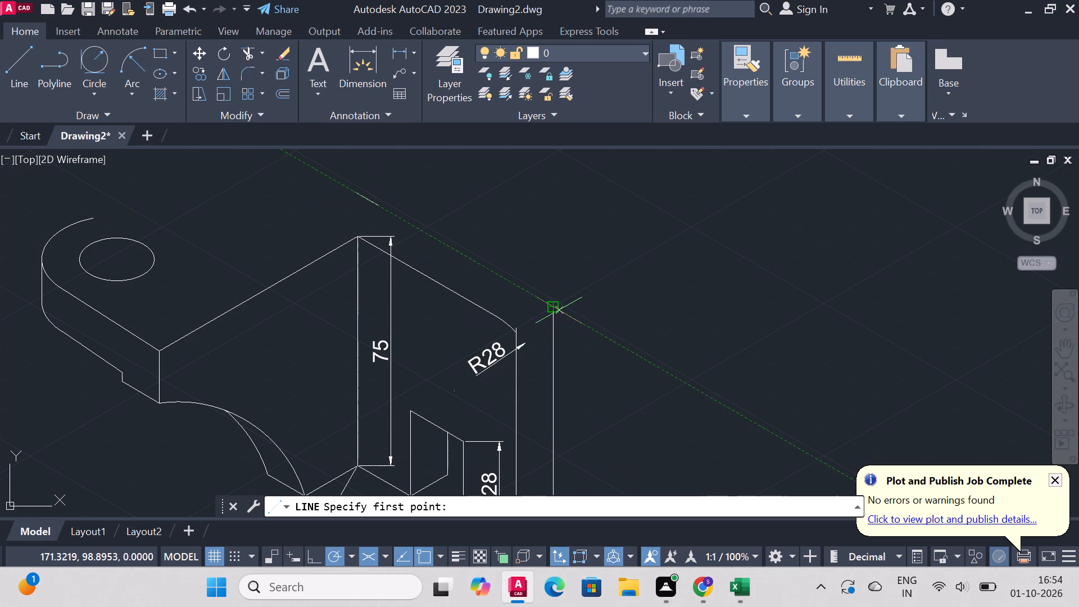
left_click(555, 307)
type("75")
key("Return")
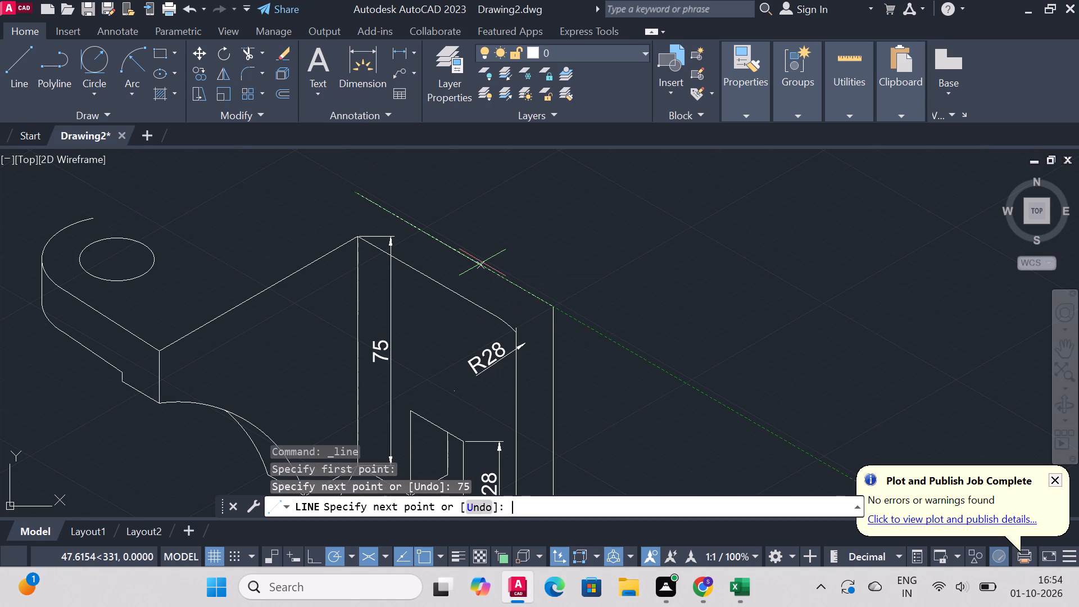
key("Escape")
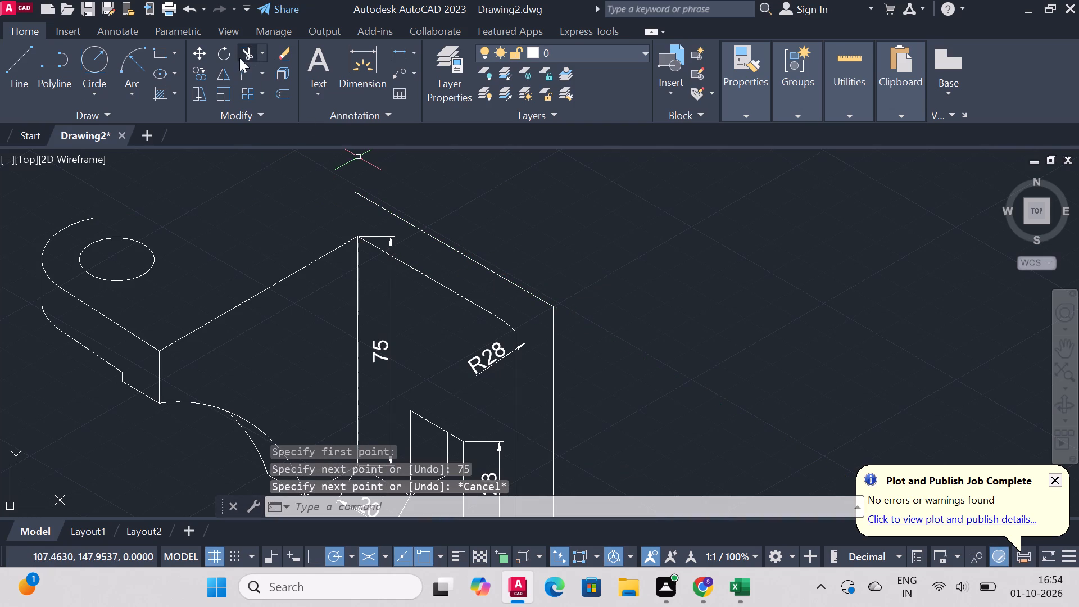
Trim away the short leftover segment at the plate's back corner and the 75-unit line overlapping it.
left_click(242, 56)
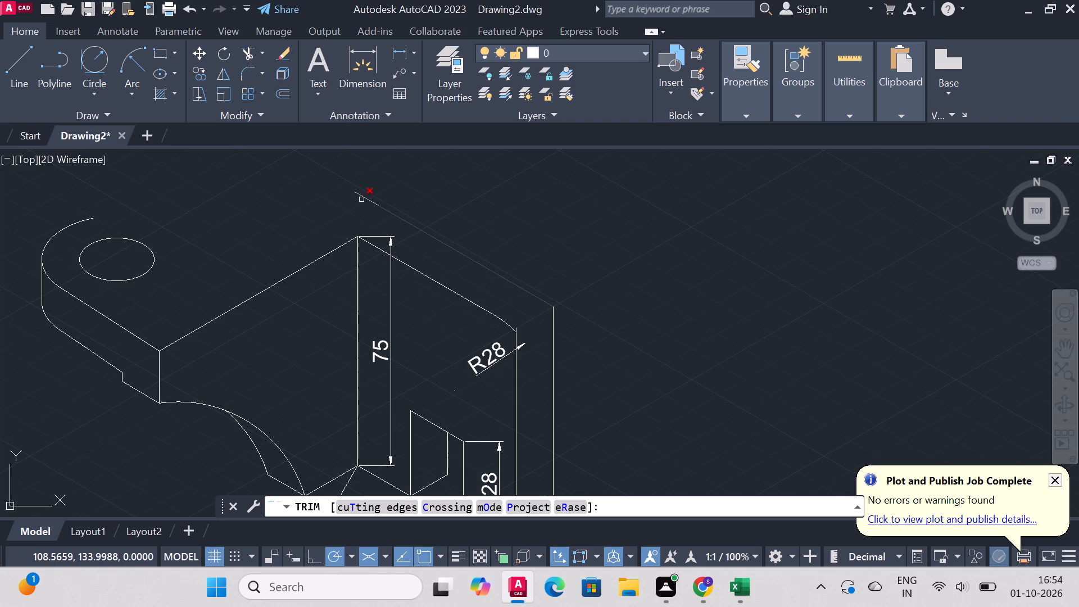
left_click(361, 200)
left_click(364, 197)
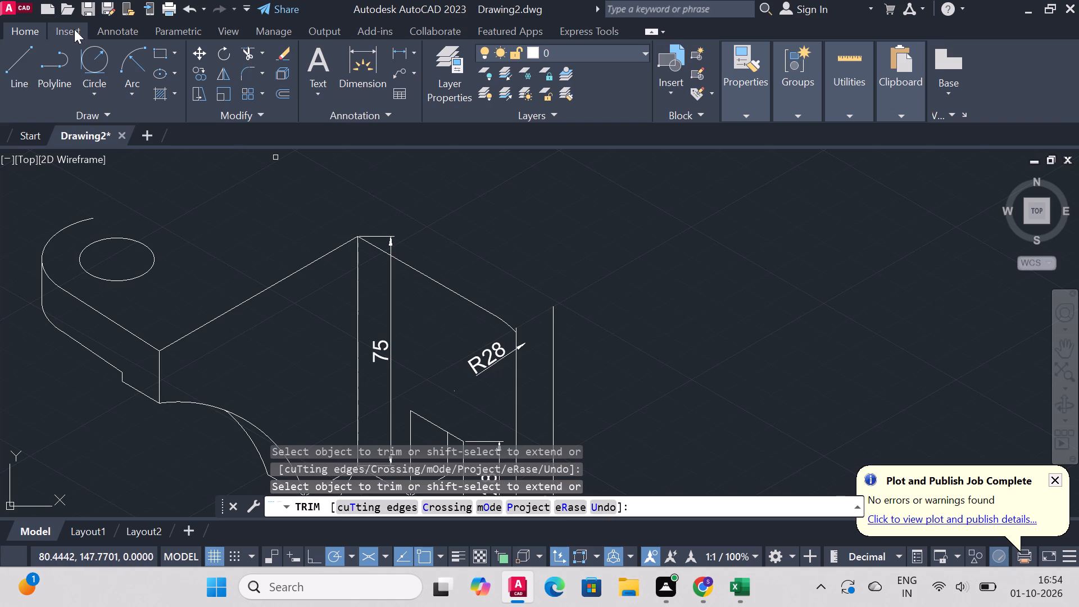
Draw a 75-unit line from the outer vertical edge's top along the outer top edge, continuing to the end of the plate's rounded corner arc.
left_click(10, 61)
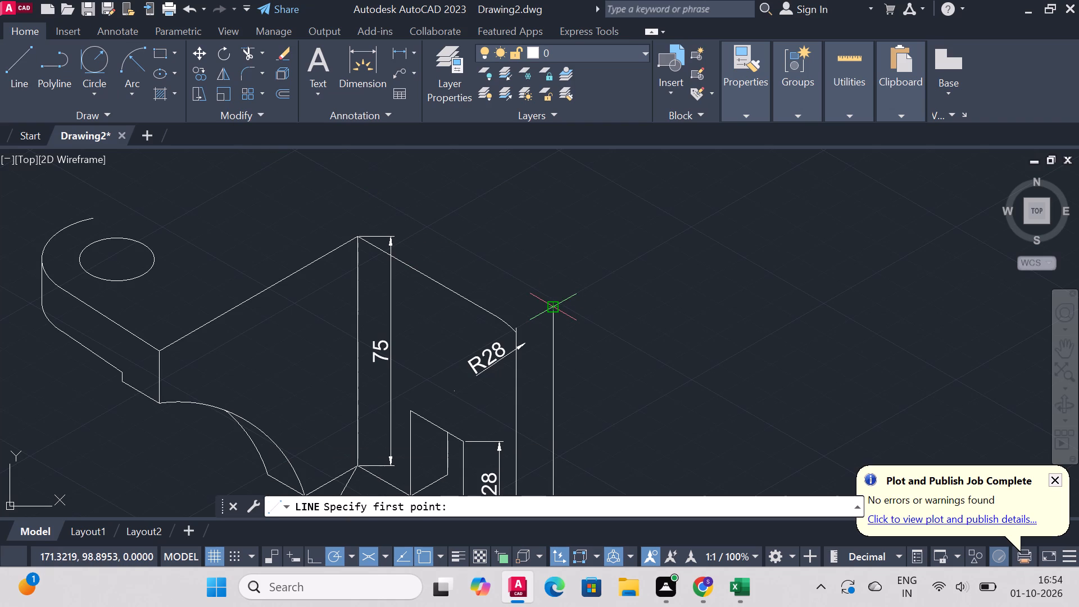
left_click(556, 308)
type("75")
key("Return")
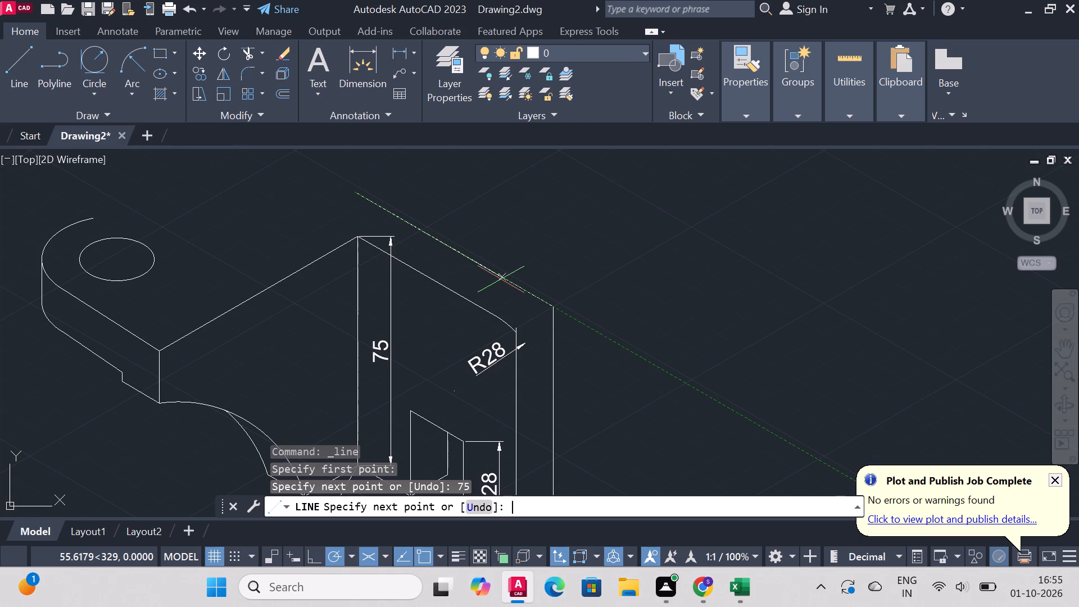
left_click(91, 217)
key("Escape")
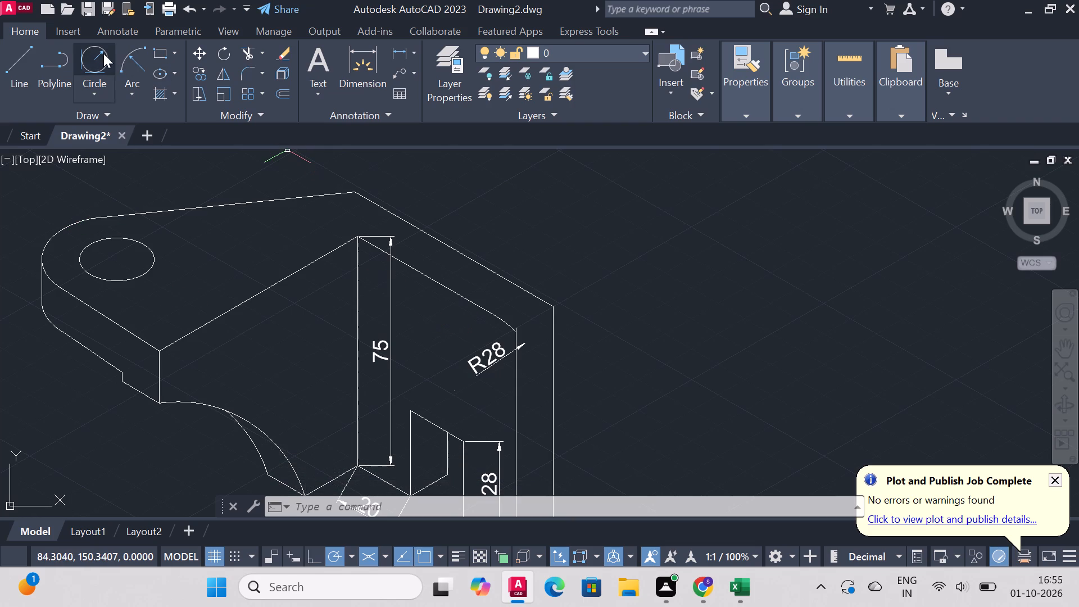
Fillet the corner between the outer top edge and the outer vertical edge with radius 28.
left_click(247, 75)
left_click(535, 296)
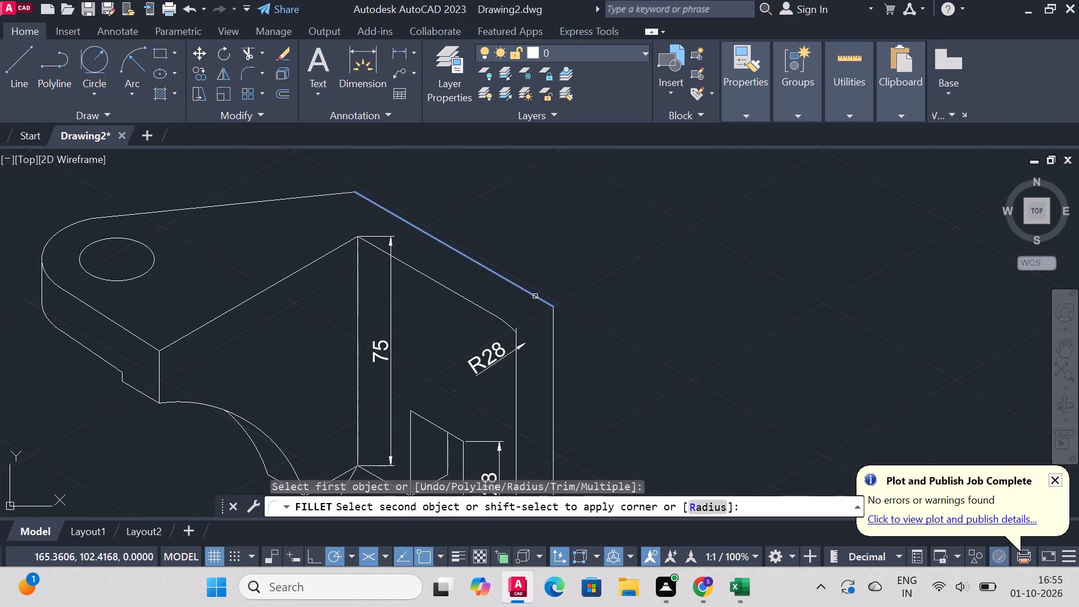
left_click(551, 342)
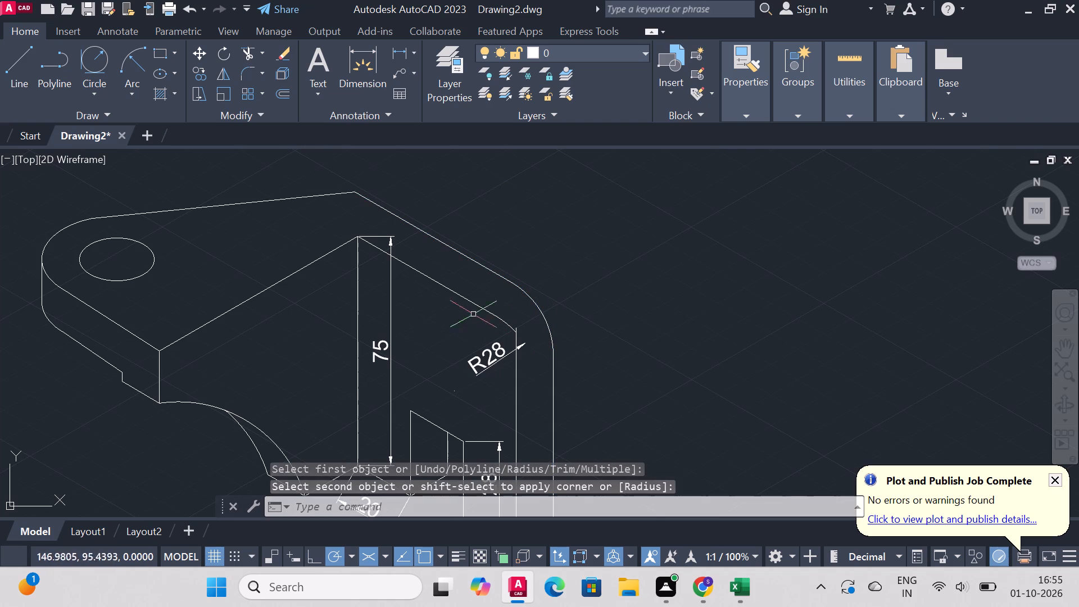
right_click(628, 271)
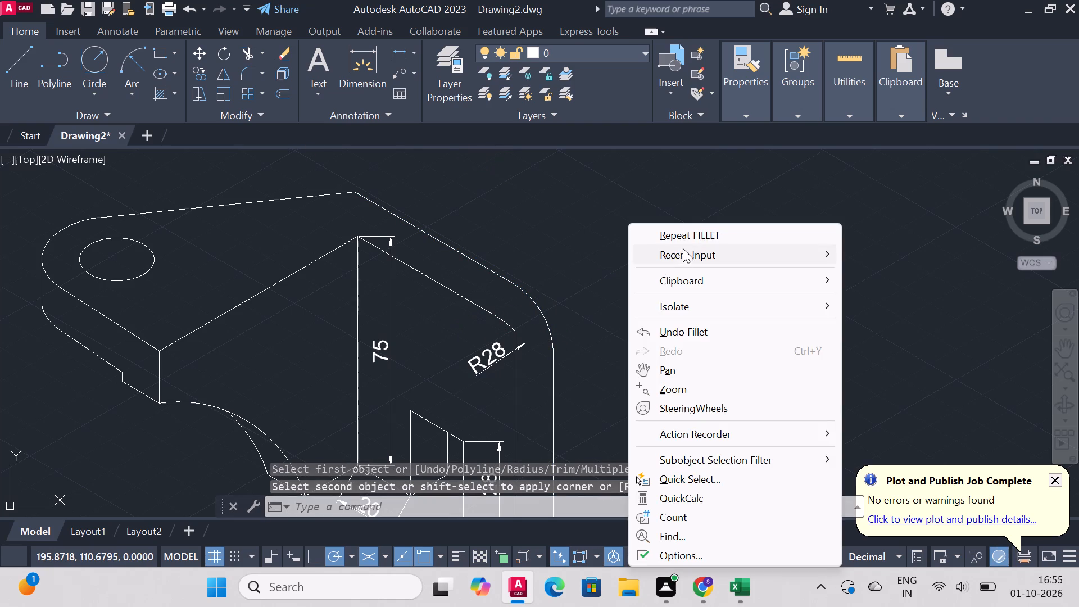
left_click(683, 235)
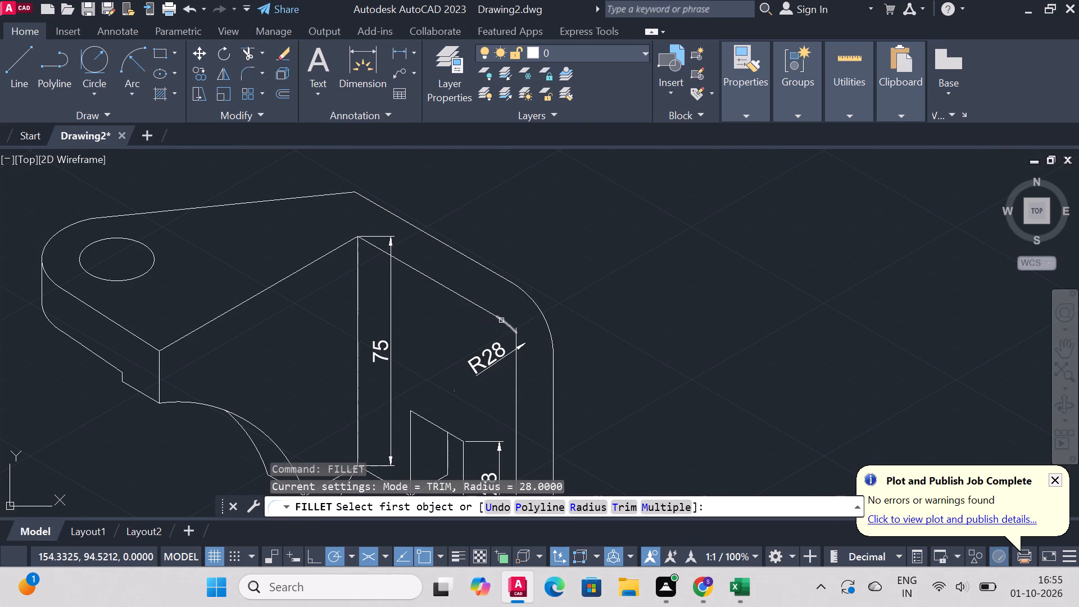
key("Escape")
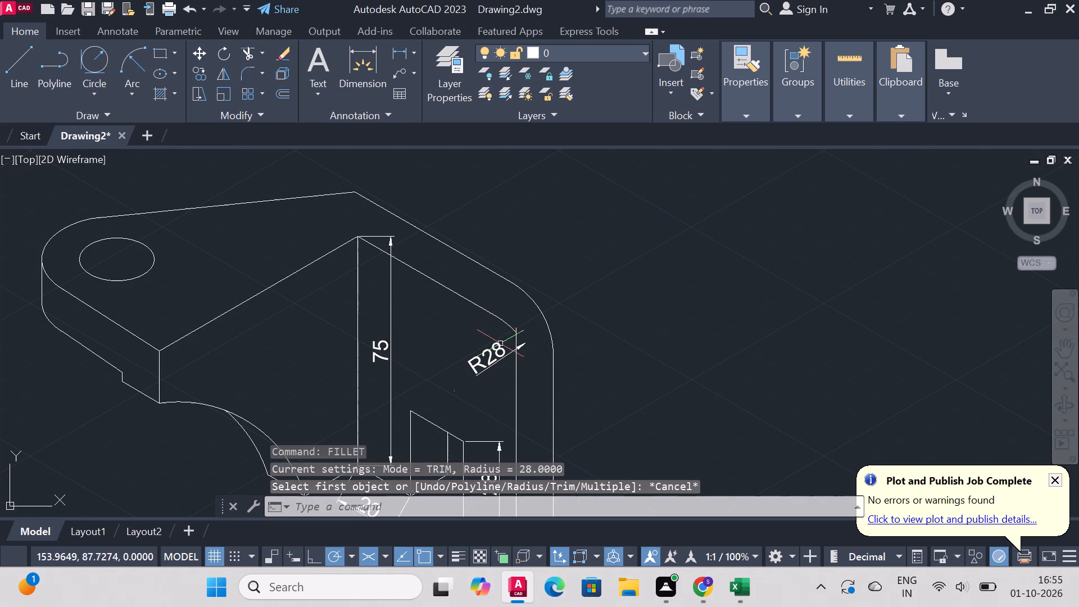
Delete the cut-off arc at the leg's inner top corner.
left_click(505, 323)
key("Delete")
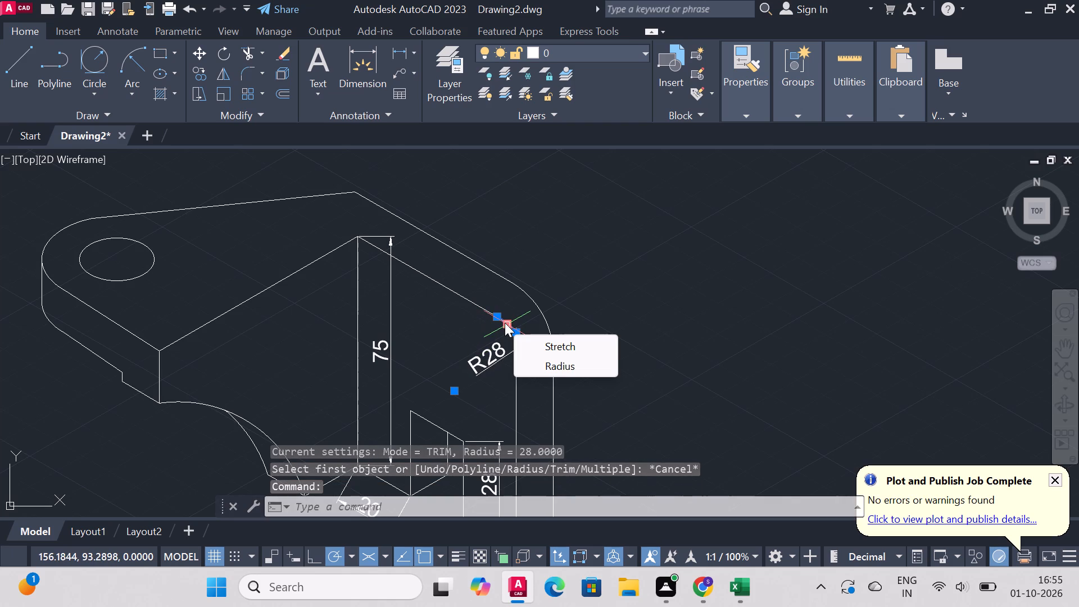
key("Delete")
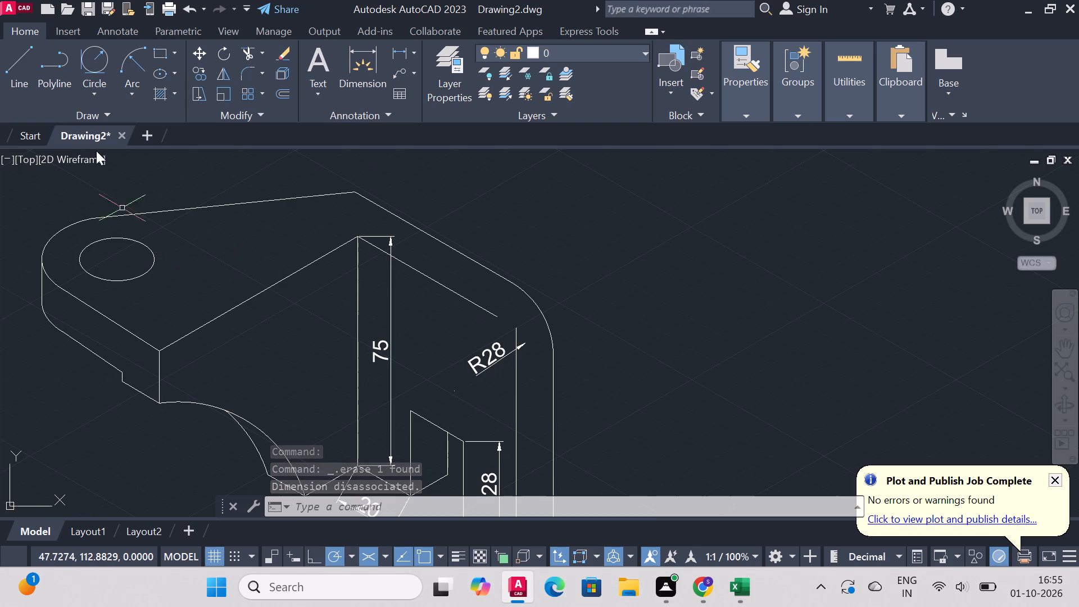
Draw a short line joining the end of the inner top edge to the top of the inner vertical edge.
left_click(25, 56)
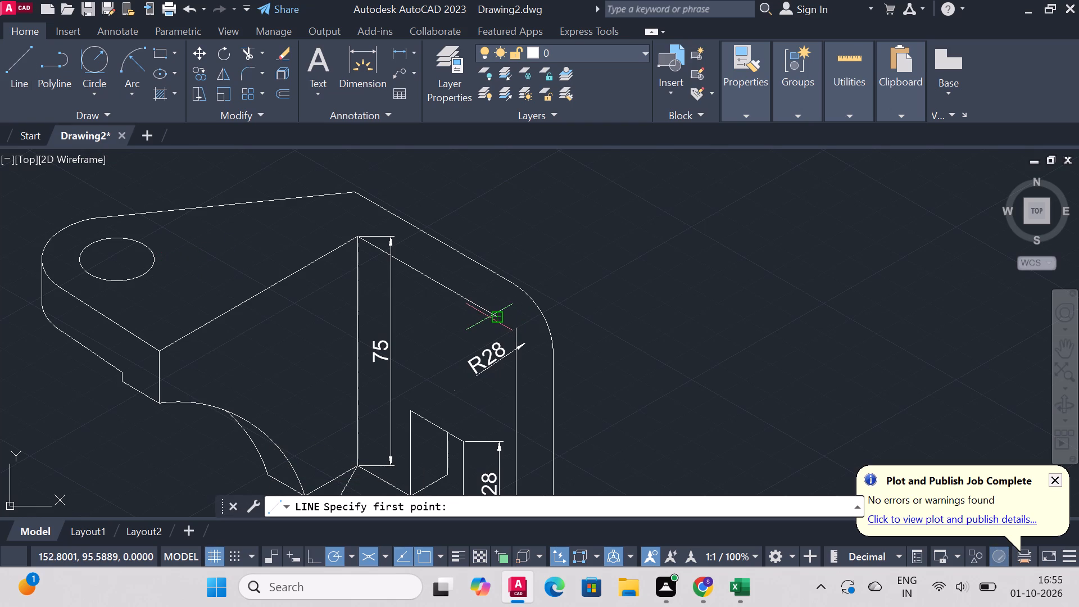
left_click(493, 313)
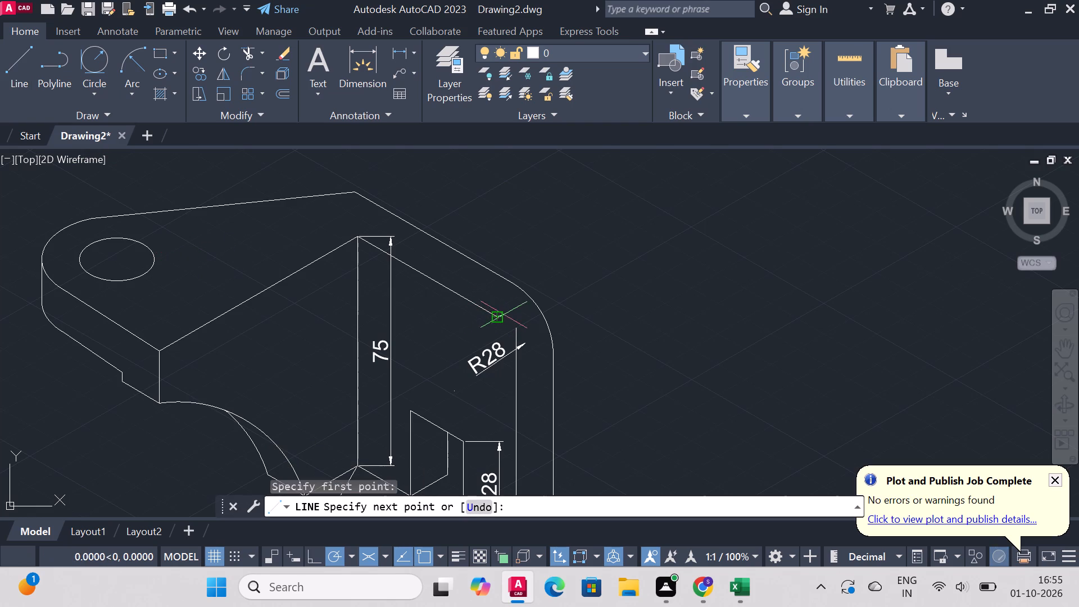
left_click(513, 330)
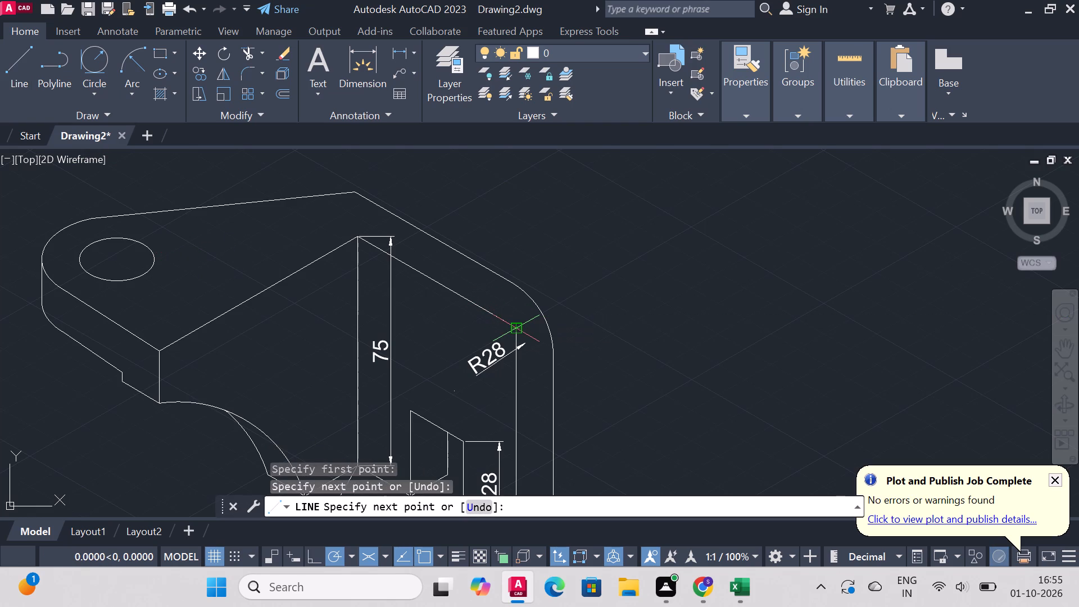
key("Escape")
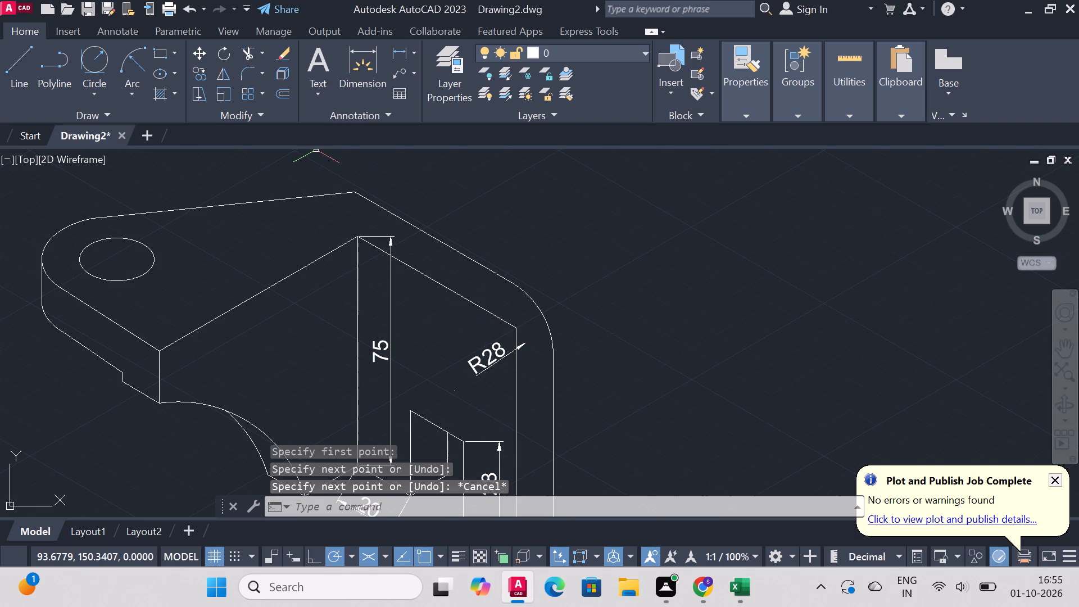
Fillet the inner top edge and the inner vertical edge with radius 28.
left_click(238, 78)
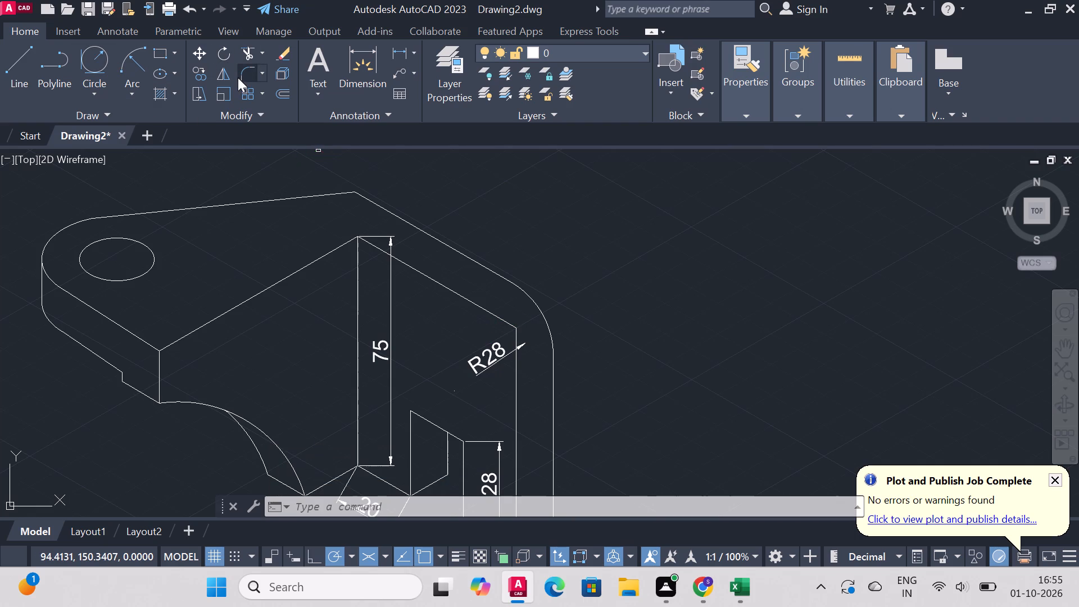
left_click(492, 316)
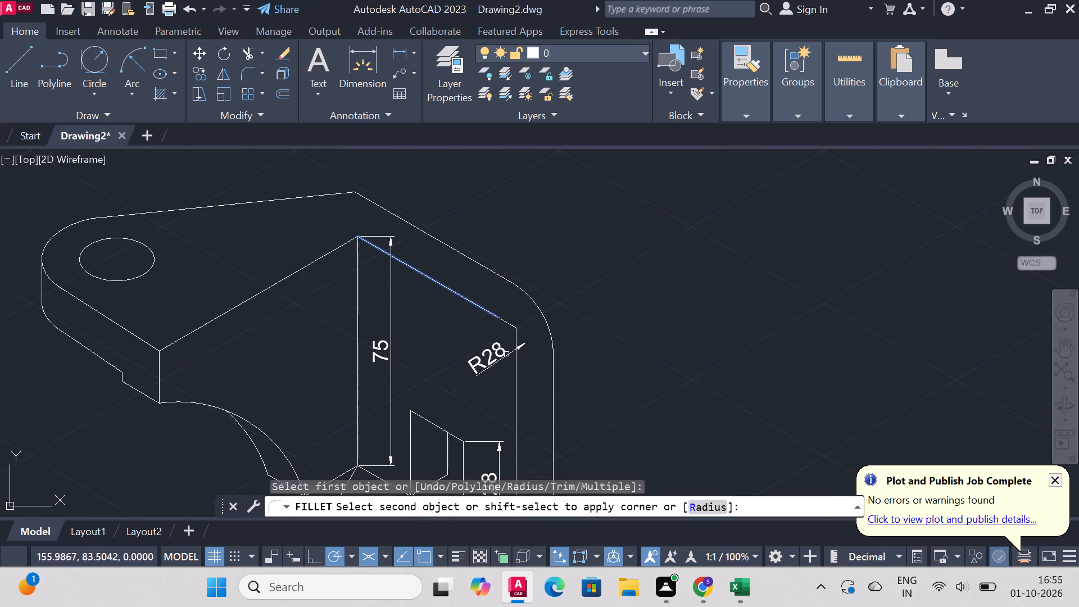
left_click(517, 372)
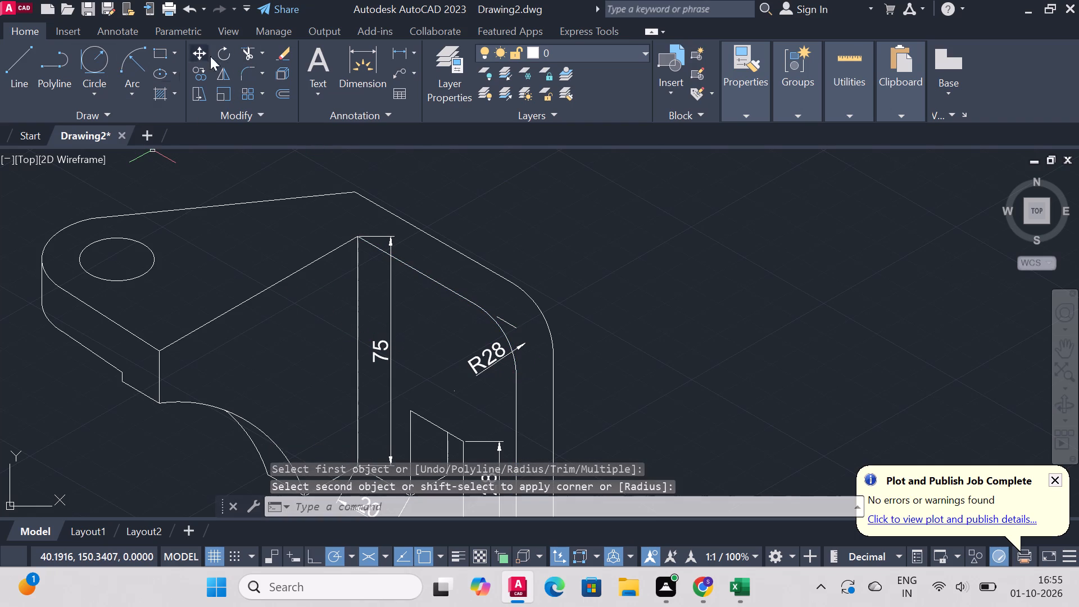
Trim away the short leftover line outside the inner rounded corner.
left_click(254, 57)
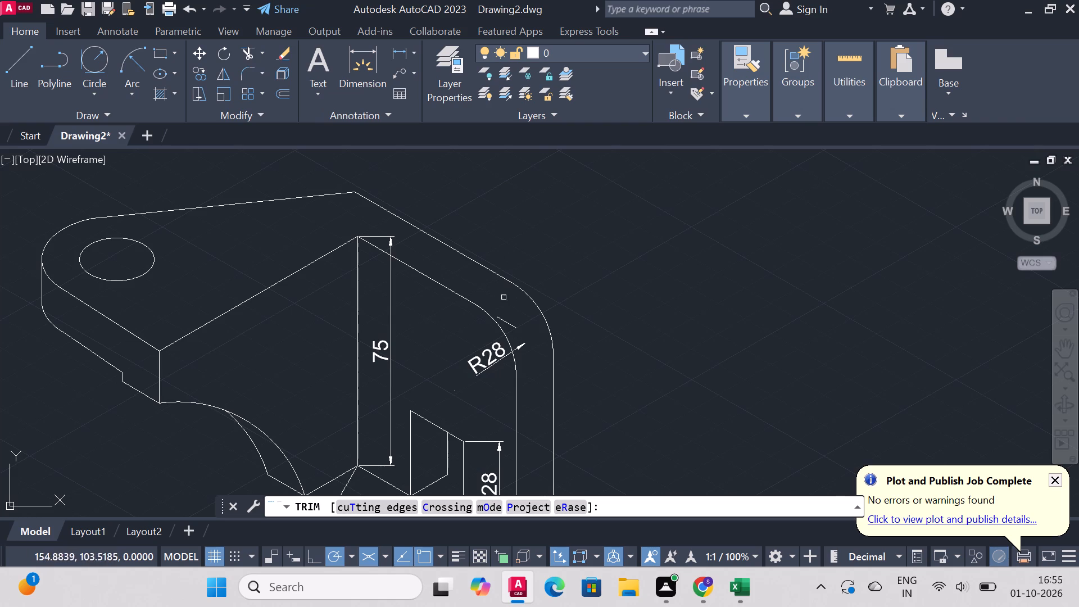
left_click(508, 320)
left_click(493, 359)
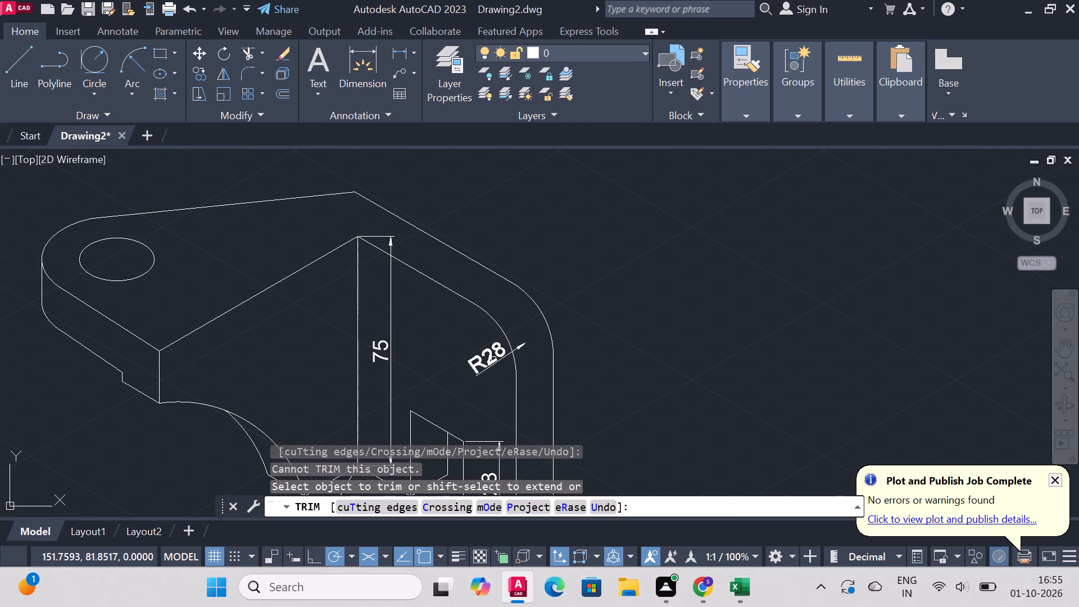
key("Escape")
Delete the old R28 radius dimension at the inner corner.
left_click(493, 359)
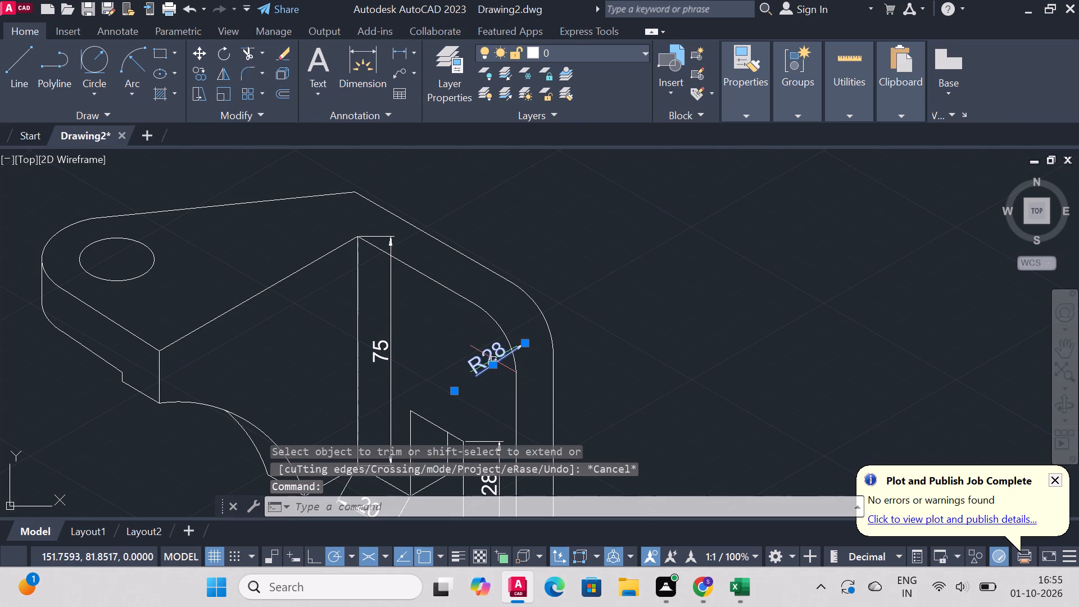
key("Delete")
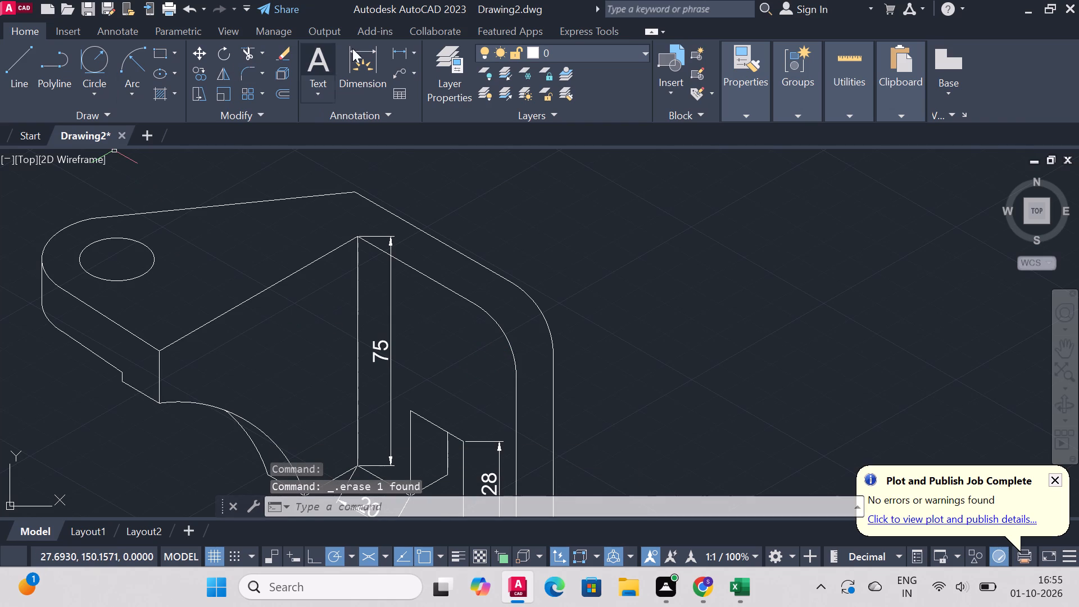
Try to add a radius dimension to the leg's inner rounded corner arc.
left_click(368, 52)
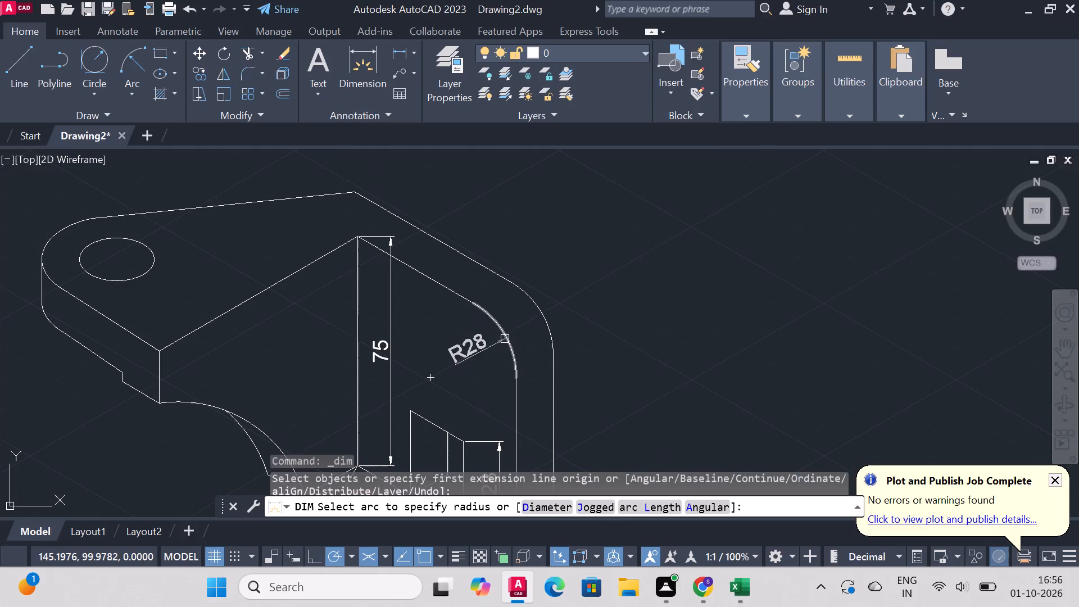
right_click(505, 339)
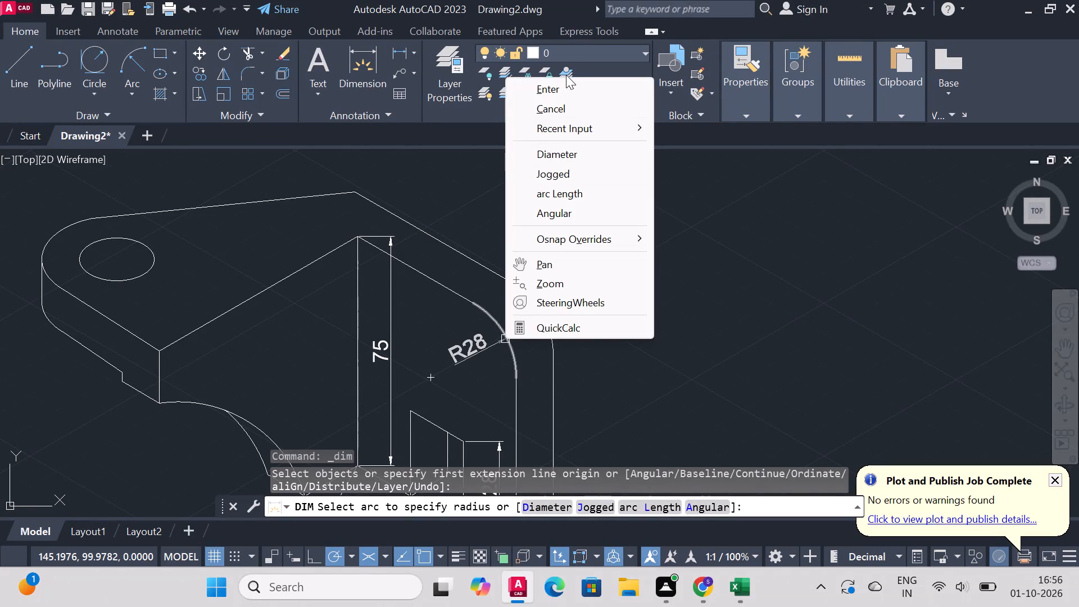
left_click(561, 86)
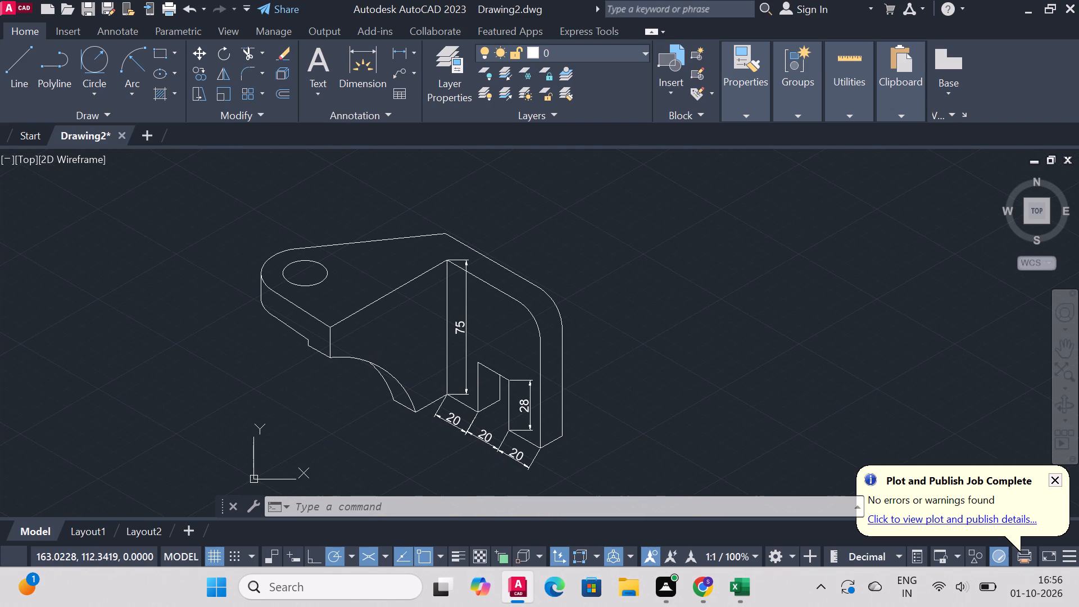
Add a 75 aligned dimension from the plate's back corner along the leg's outer top edge, placed outside the bracket.
left_click(369, 49)
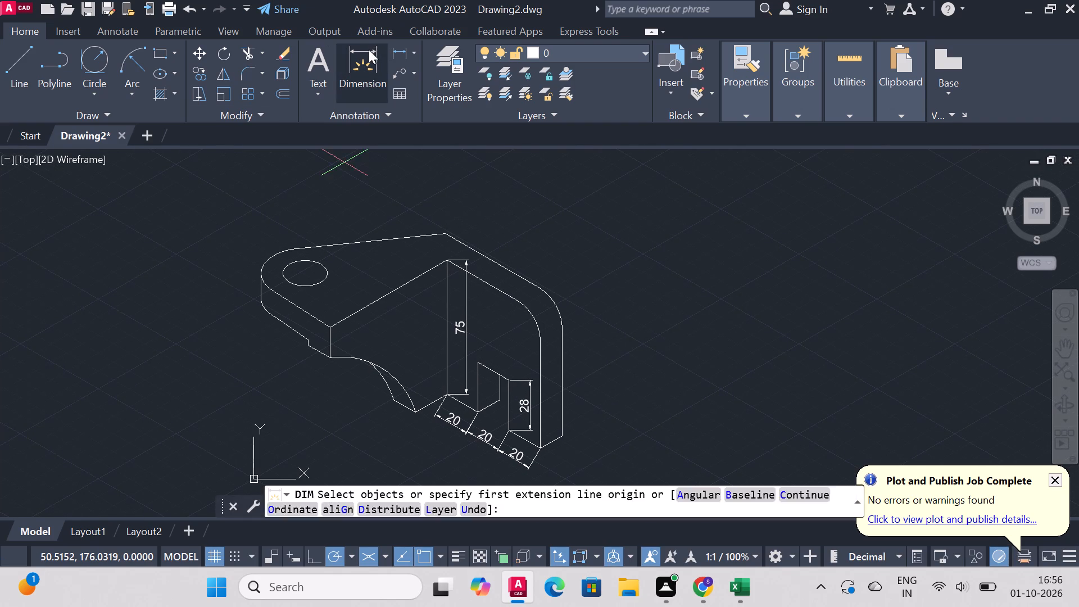
left_click(448, 234)
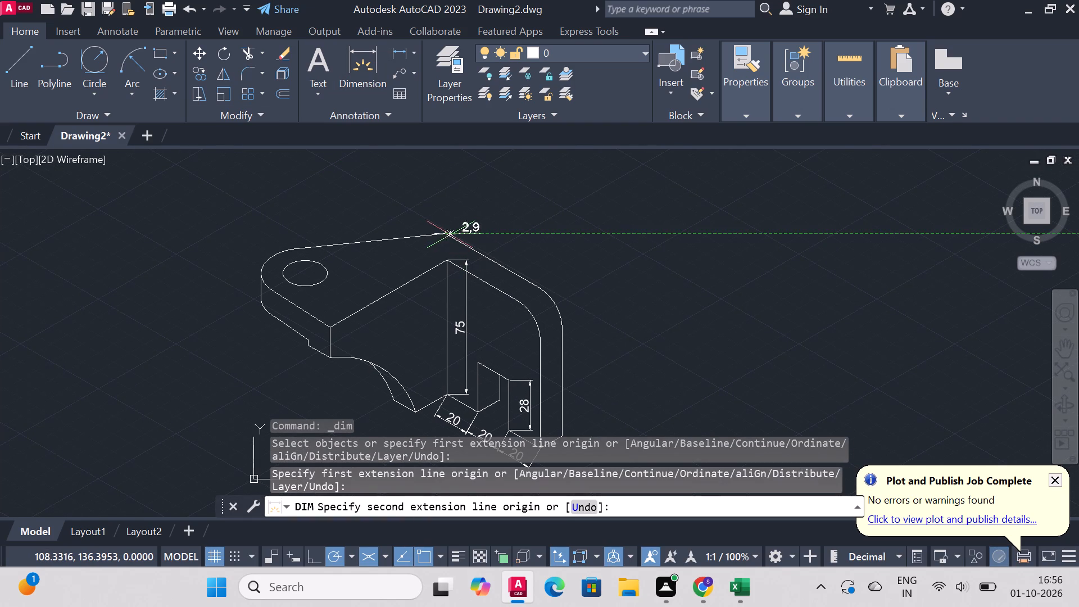
type("75")
key("Return")
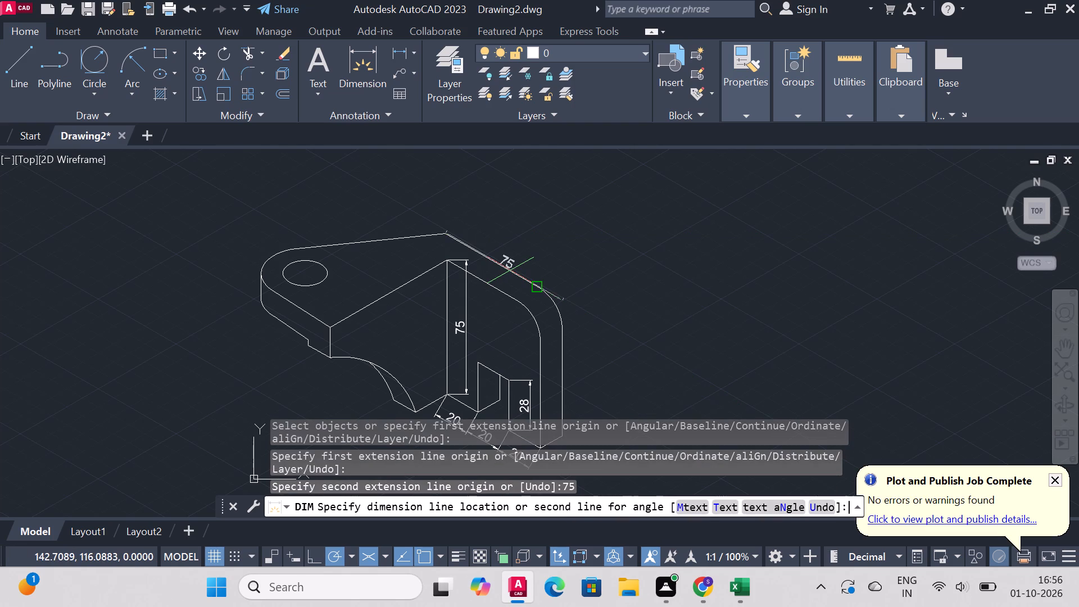
left_click(515, 250)
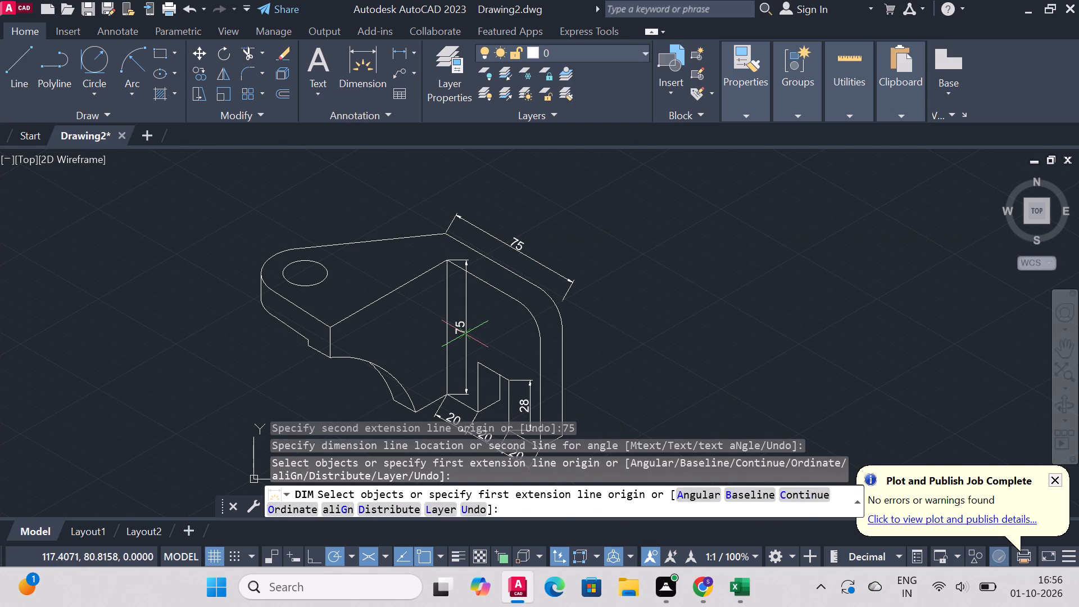
key("Escape")
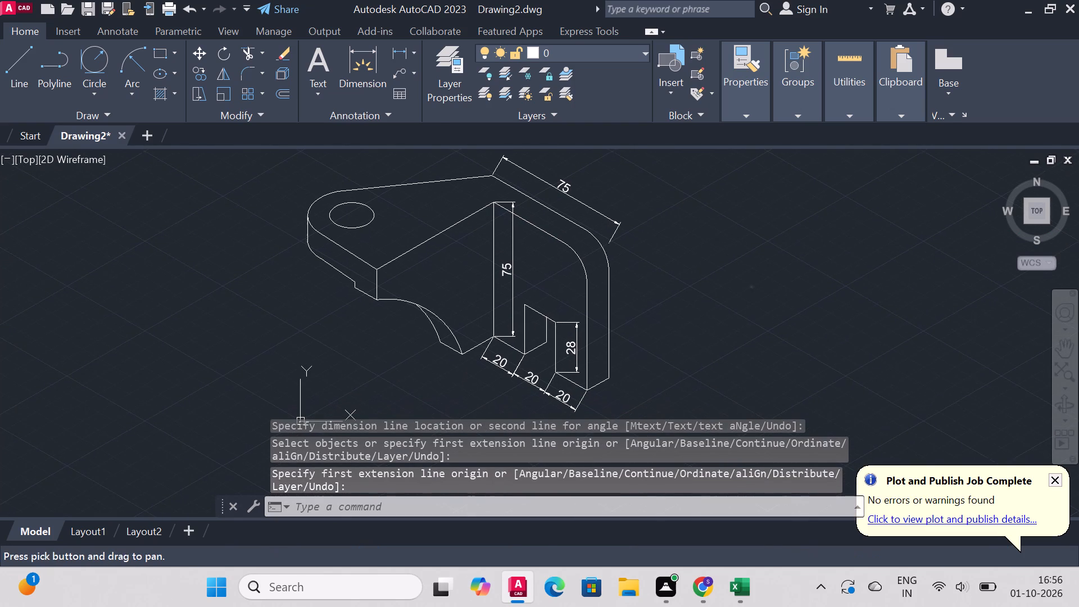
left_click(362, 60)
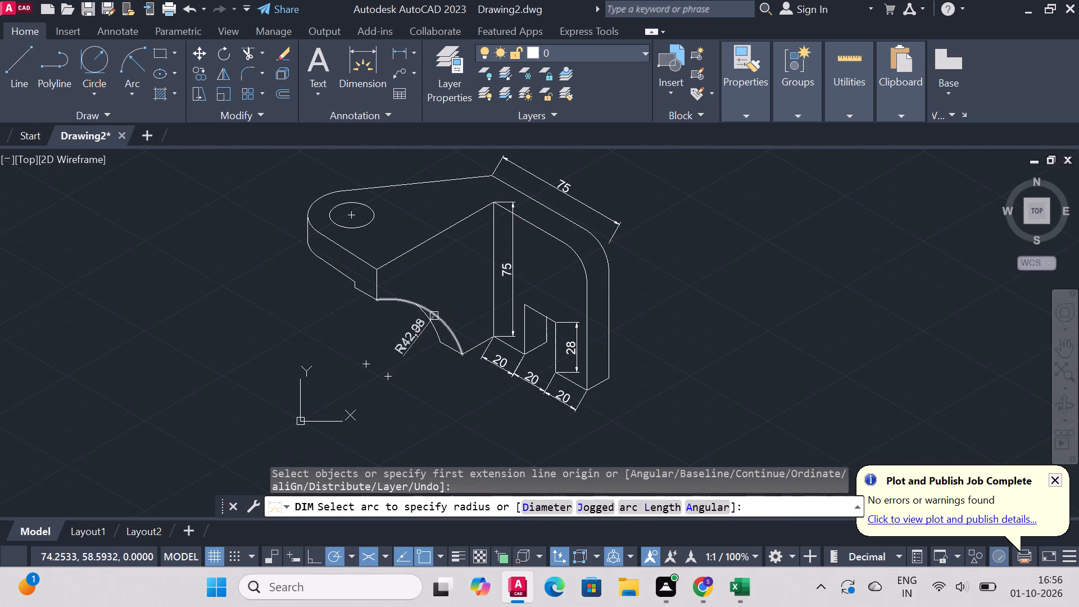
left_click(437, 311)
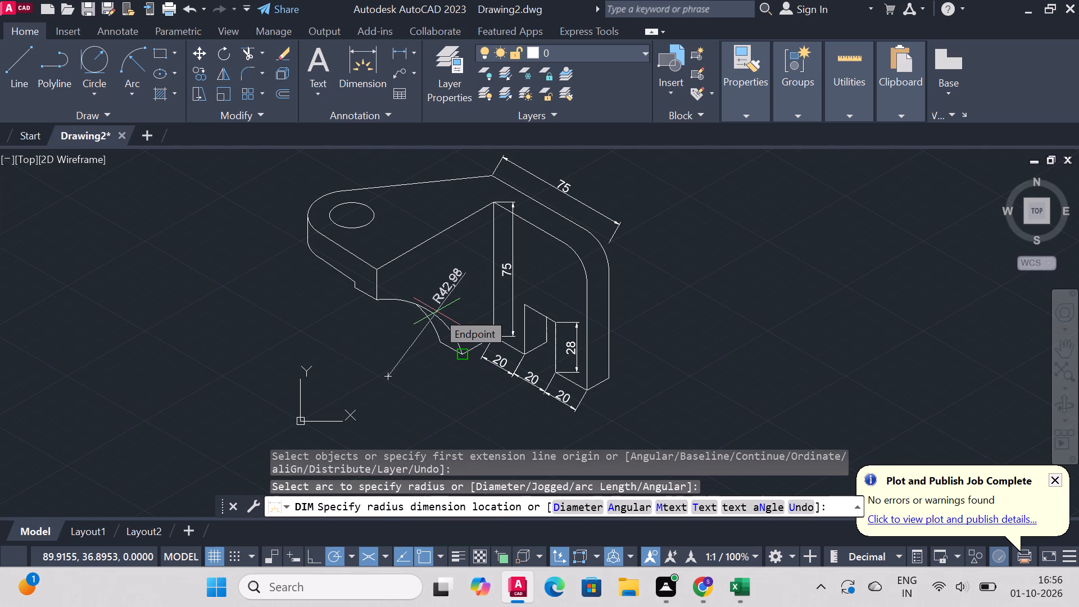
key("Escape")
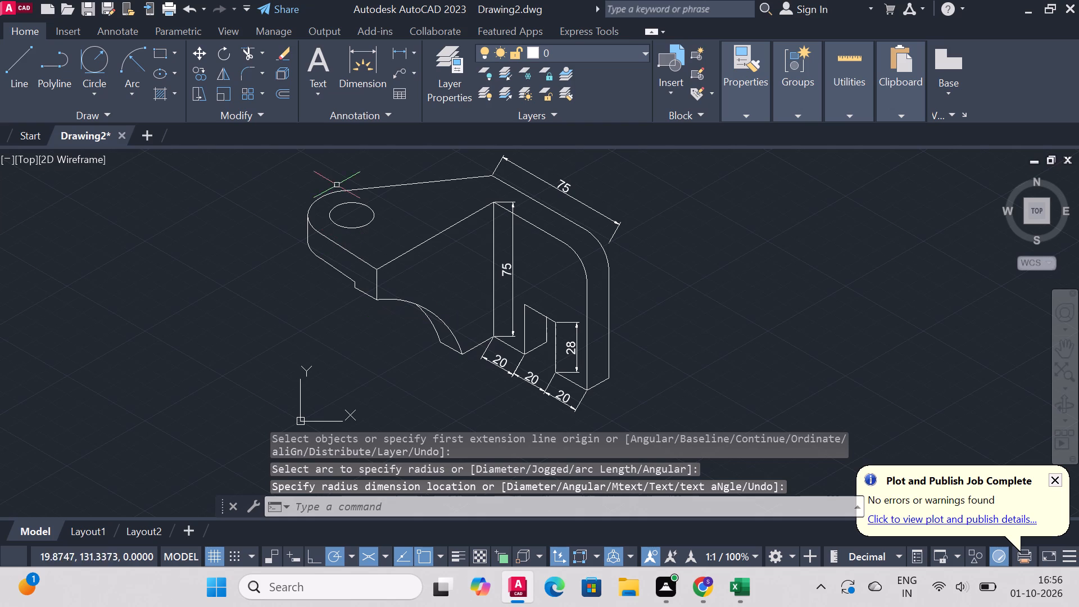
Add a radius dimension to the front arc of the curved cutout, with its text above the arc.
left_click(349, 43)
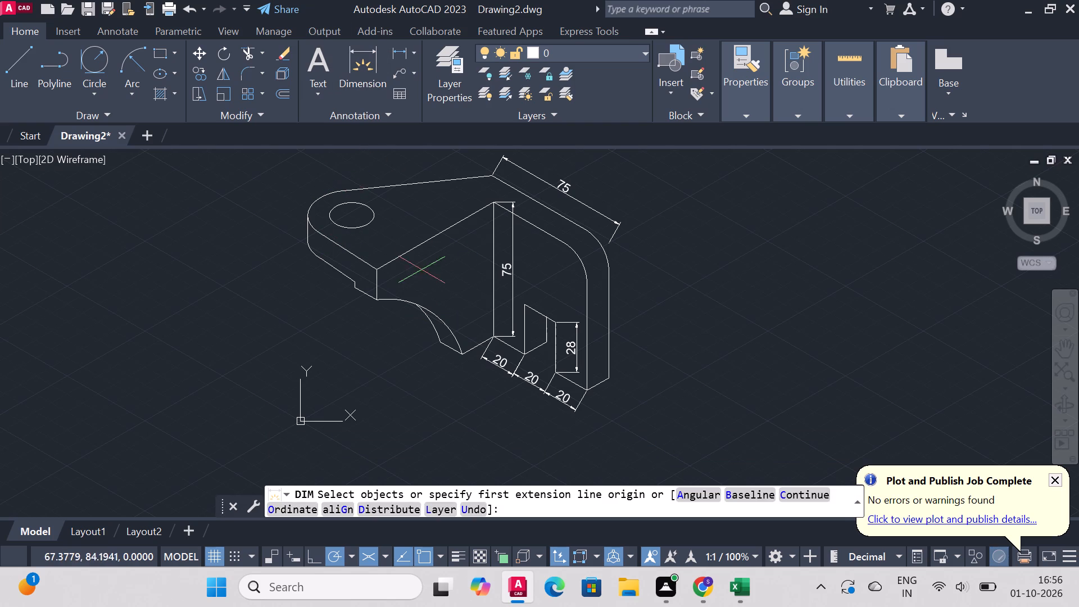
left_click(438, 315)
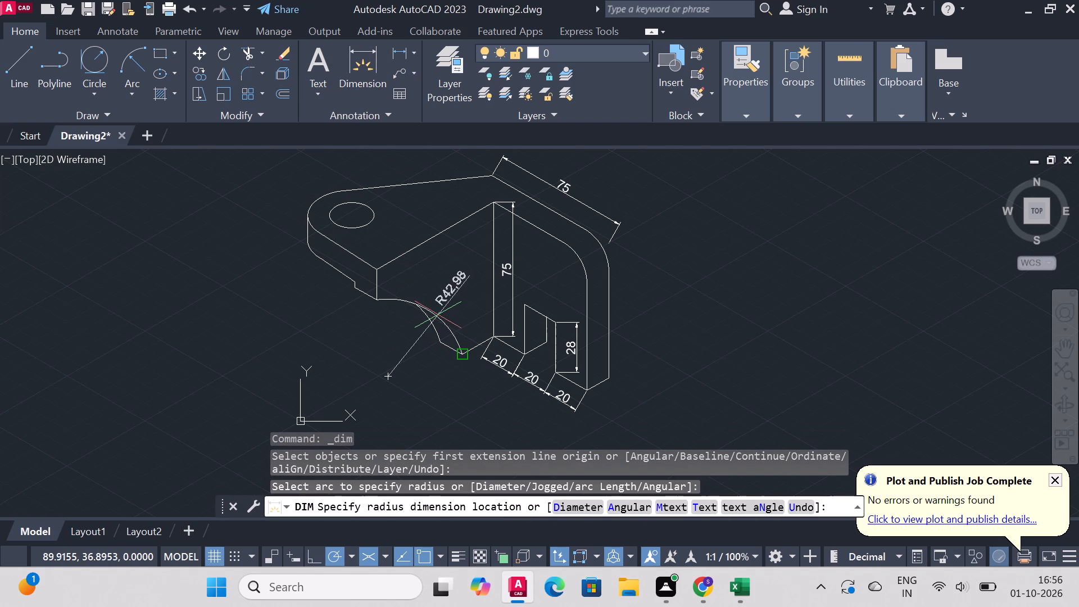
left_click(439, 302)
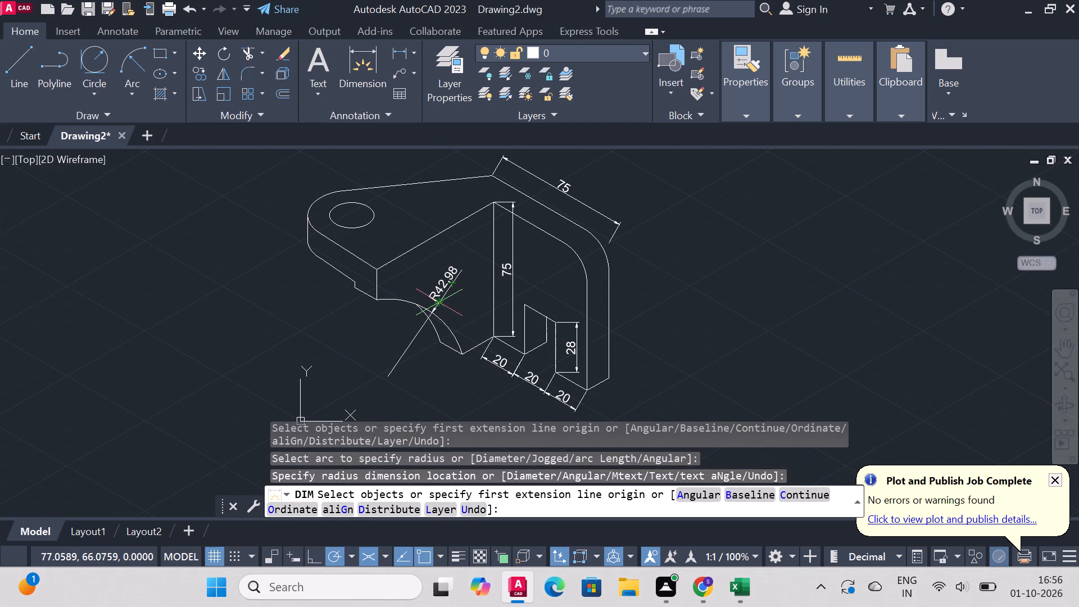
key("Escape")
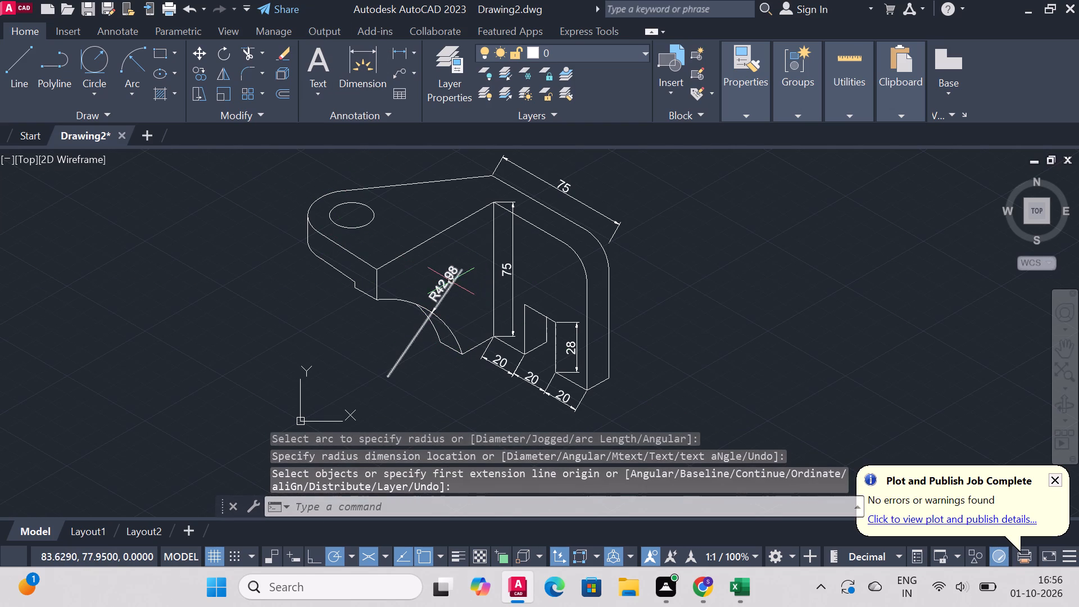
Change the curved cutout's radius dimension text to R56.
double_click(450, 280)
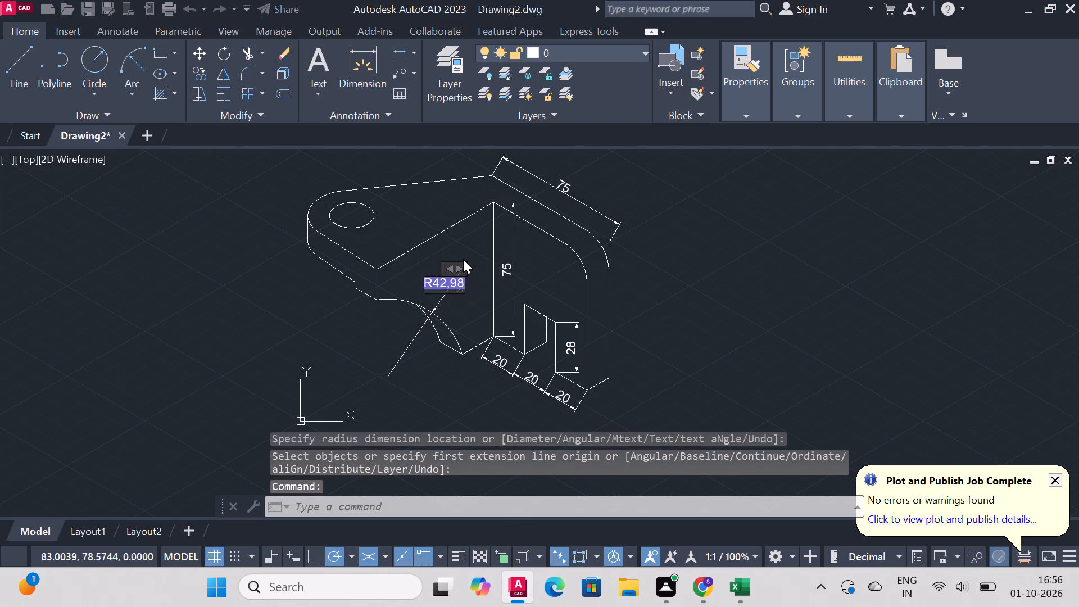
key("Right")
key("BackSpace")
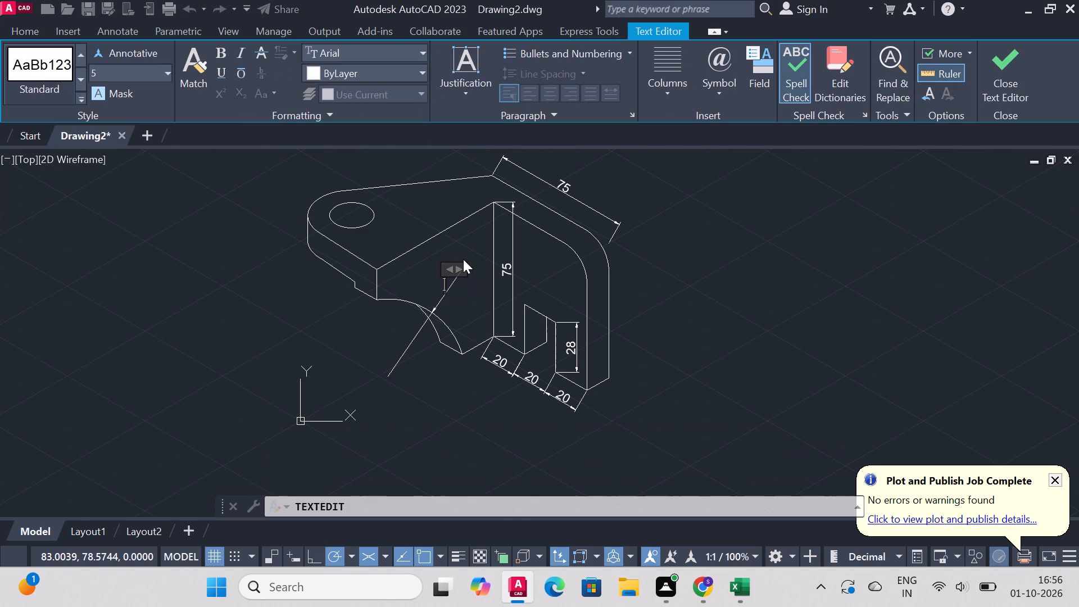
key("shift+r")
type("56")
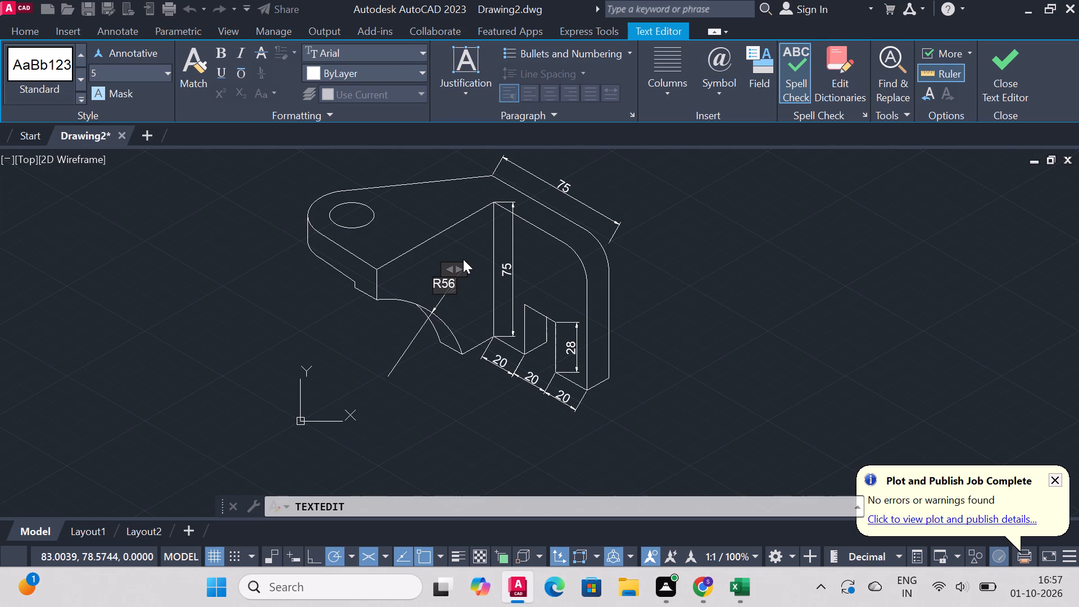
key("Return")
key("BackSpace")
left_click(690, 271)
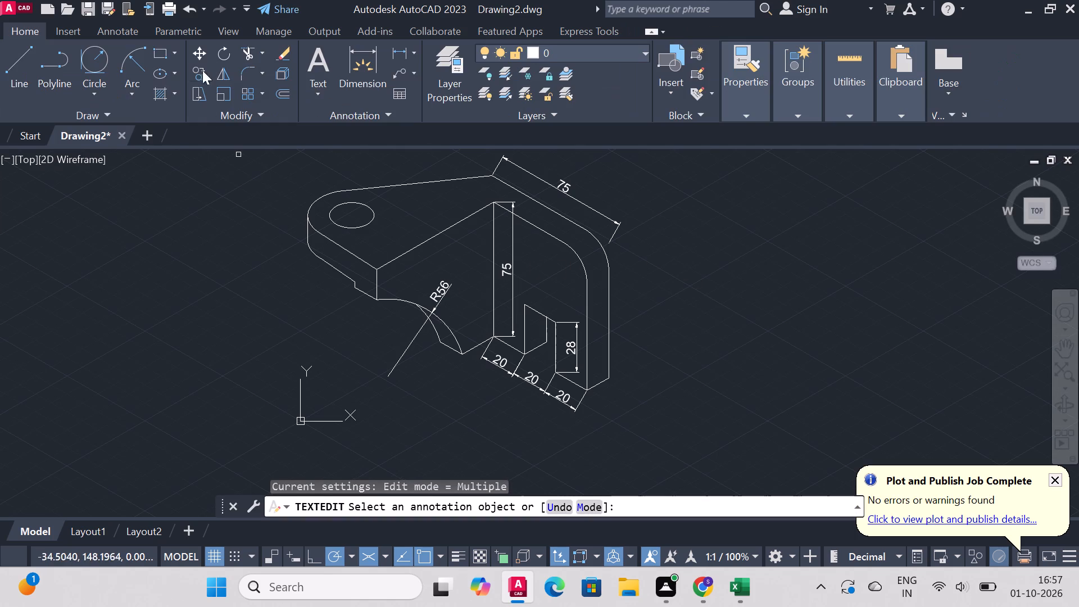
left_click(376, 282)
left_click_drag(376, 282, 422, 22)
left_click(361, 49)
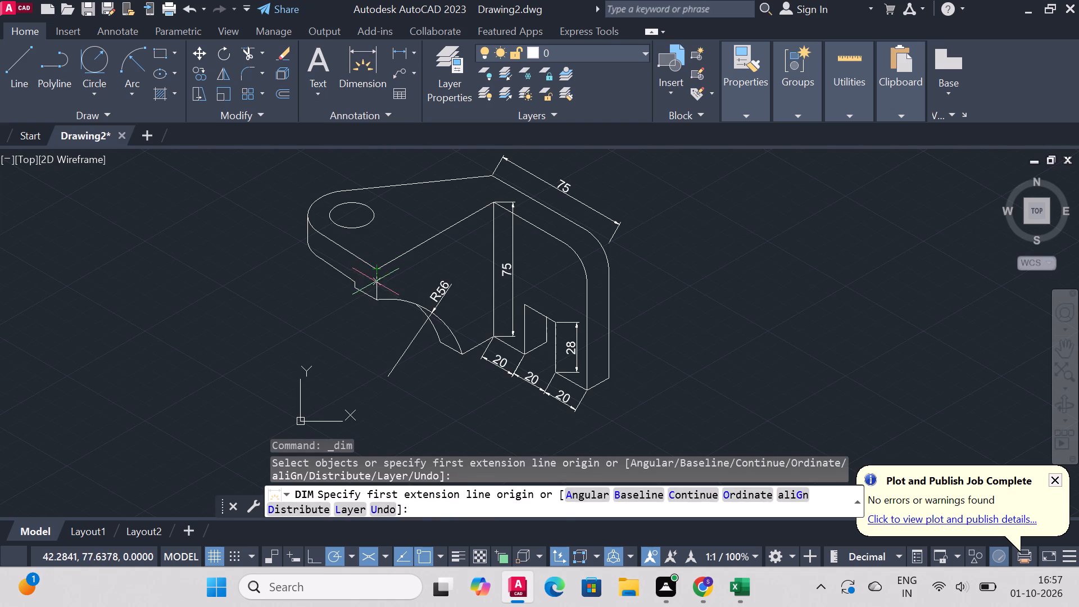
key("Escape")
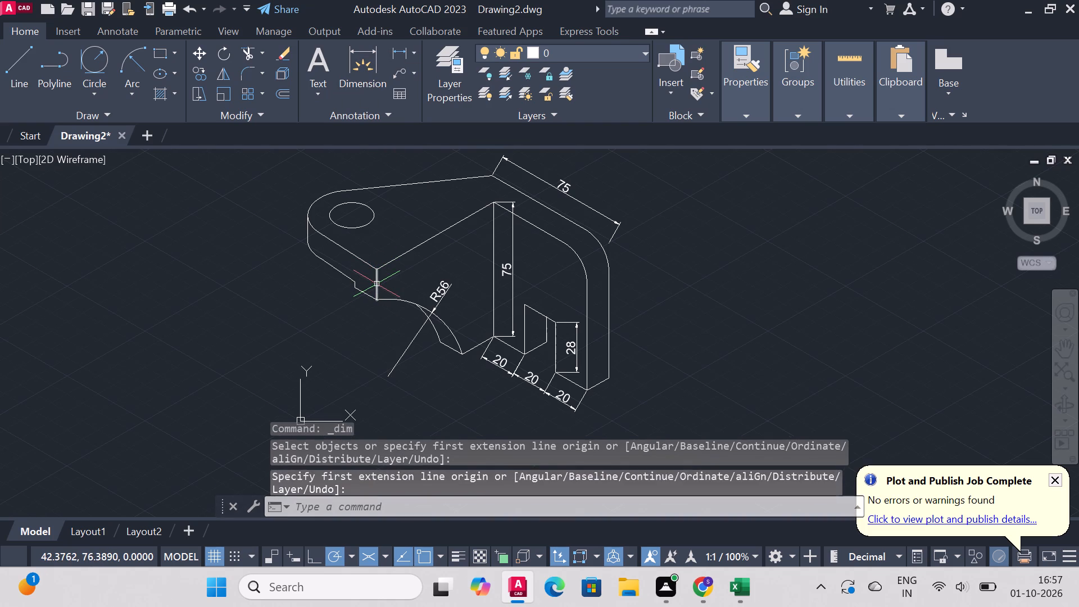
Dimension the height of the short vertical edge at the top plate's front corner.
left_click(370, 73)
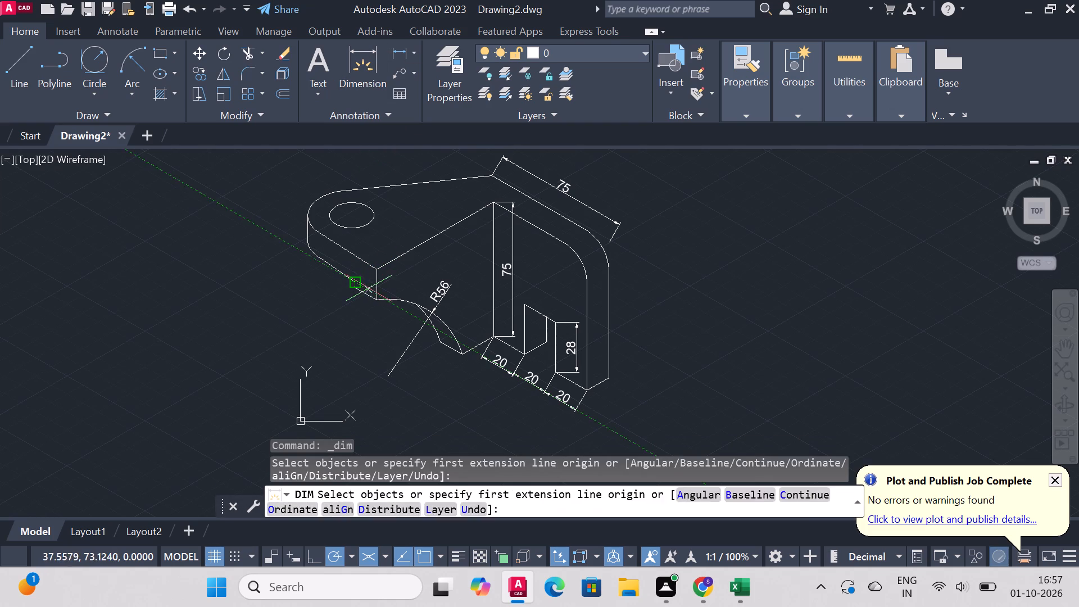
left_click(374, 273)
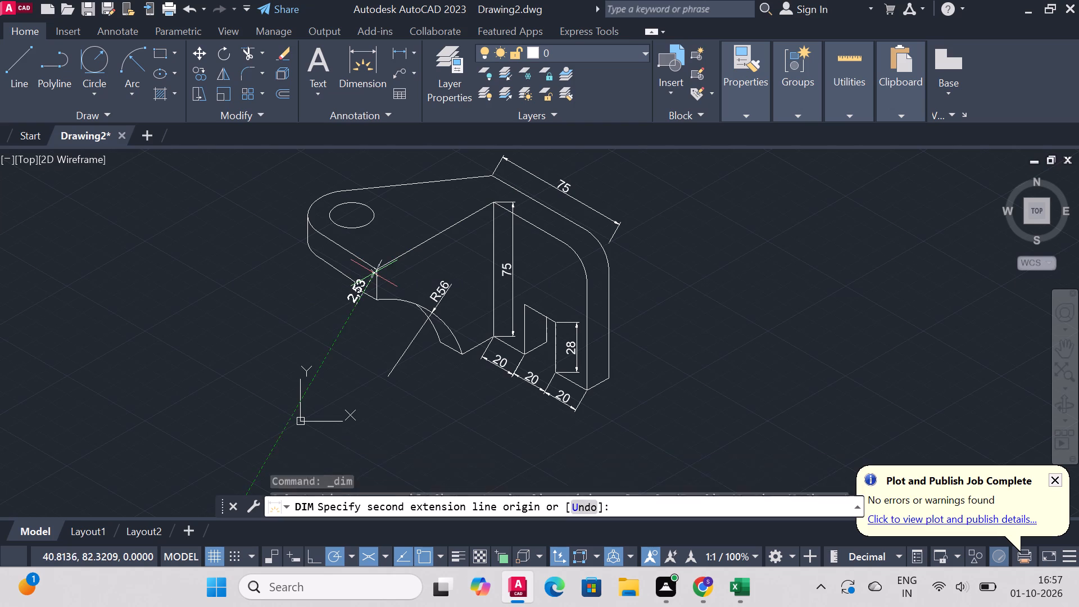
left_click(377, 300)
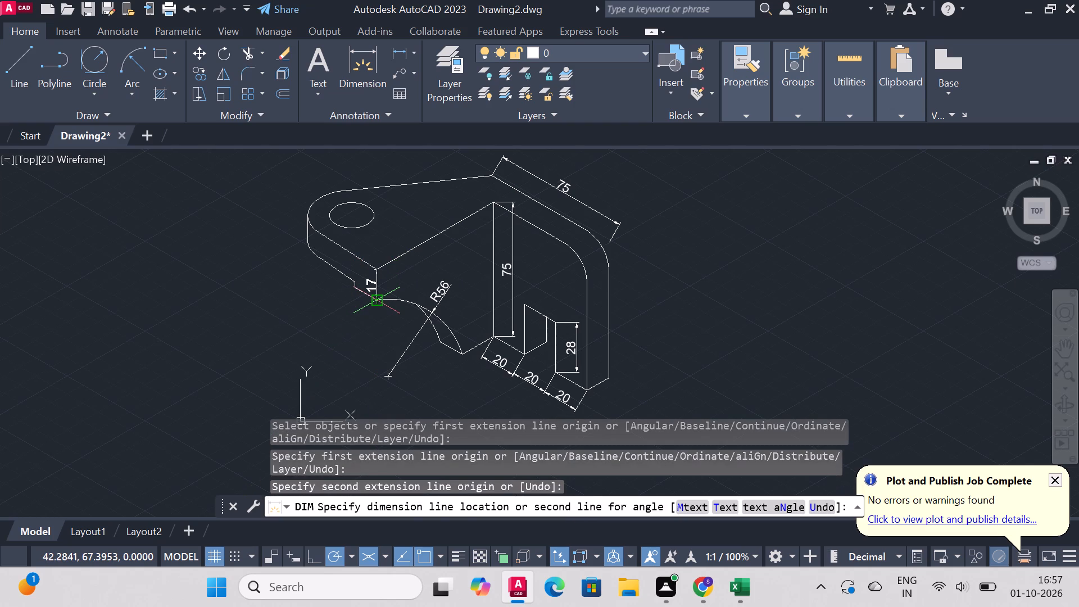
left_click(371, 287)
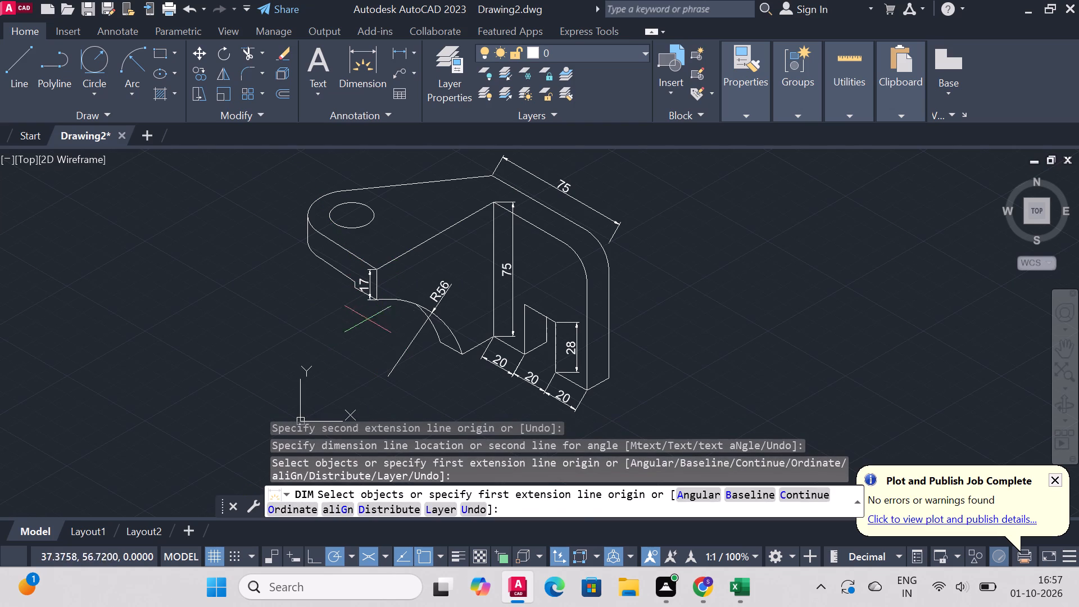
Dimension the short bottom edge at the curved cutout's foot and the short bottom edge at the notched leg's outer end.
left_click(438, 343)
left_click(467, 354)
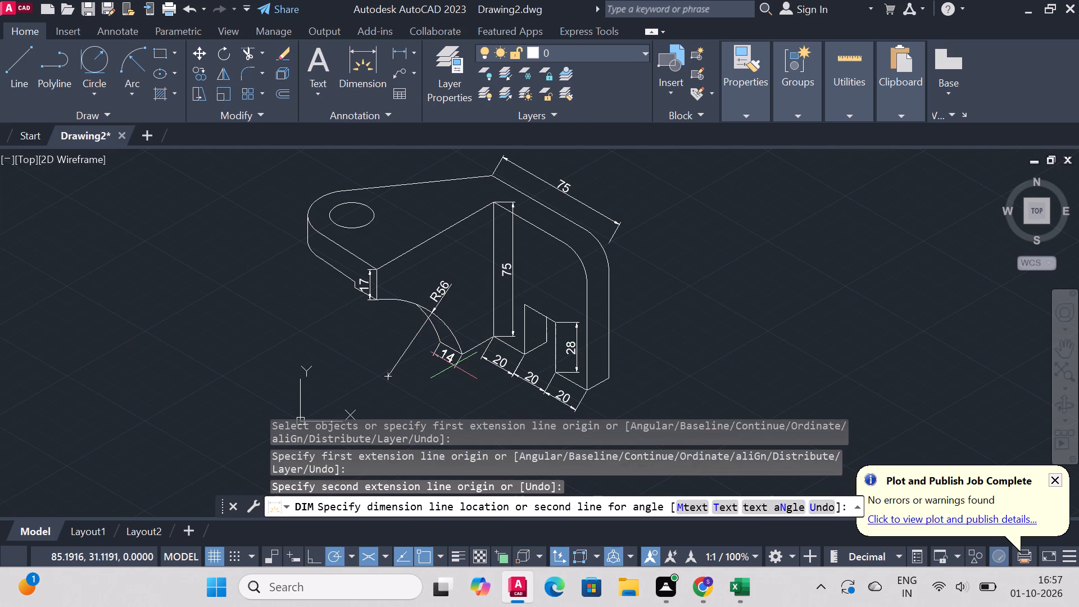
left_click(454, 365)
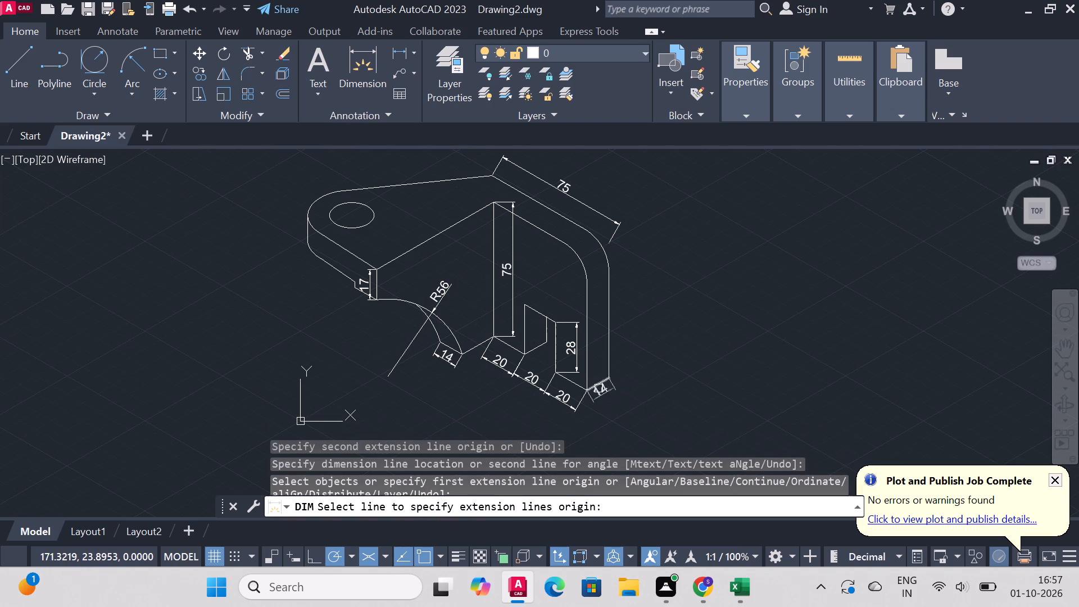
left_click(599, 388)
left_click(609, 398)
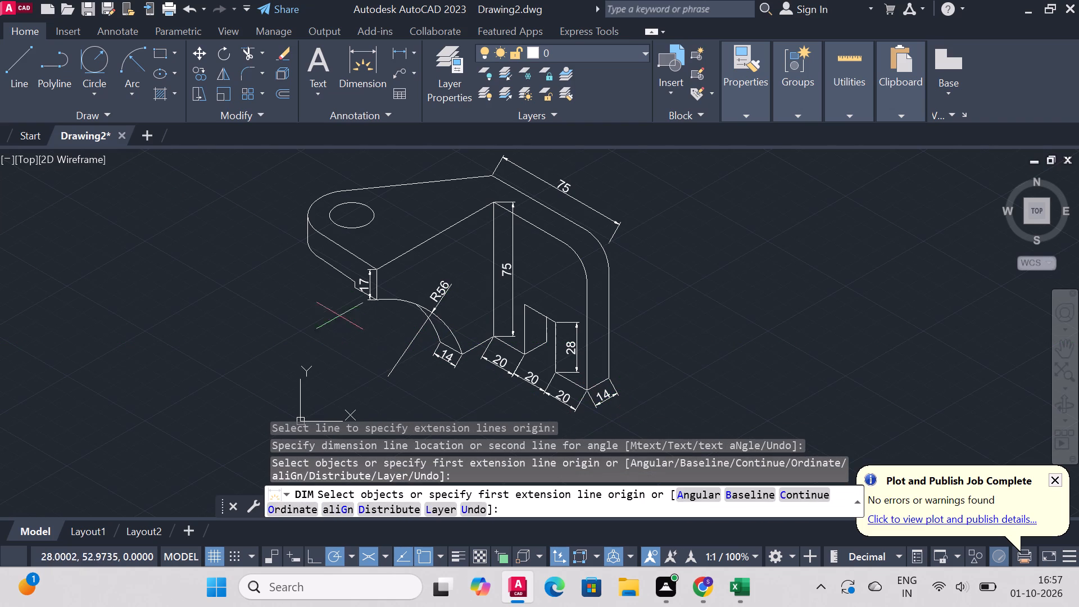
Dimension the top plate's vertical thickness beside its rounded end, placed outside the plate.
left_click(325, 237)
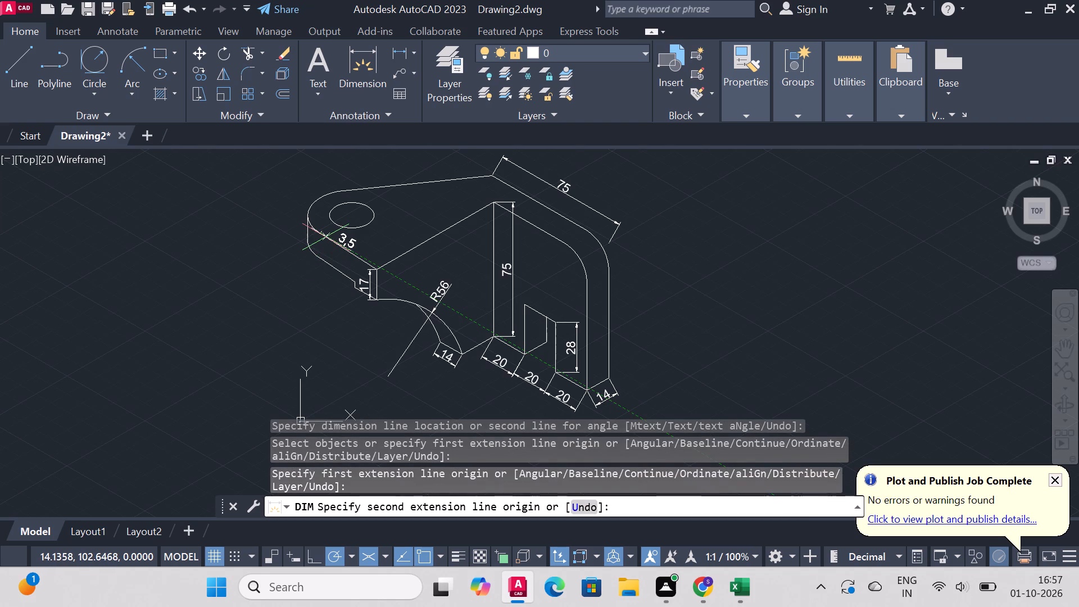
left_click(318, 254)
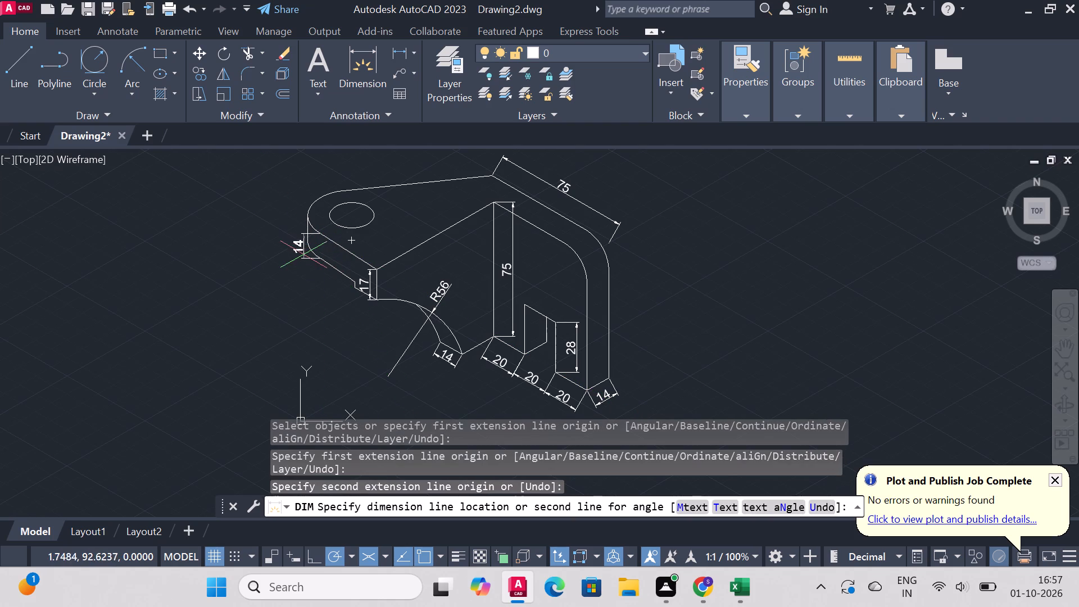
left_click(300, 253)
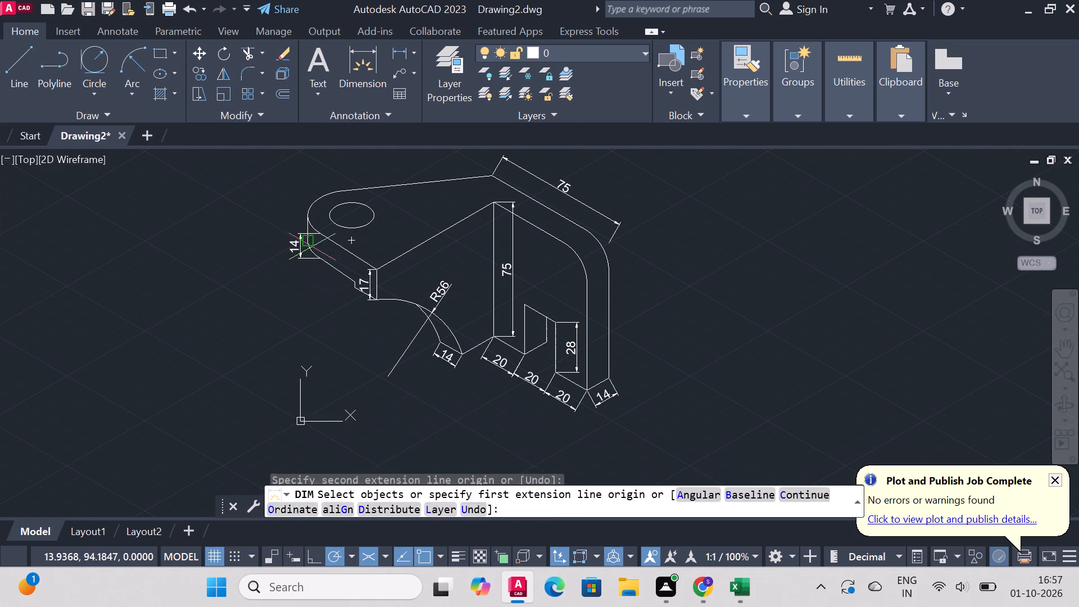
Dimension the distance from the hole's centre to its edge along the isometric axis, placed beyond the plate's rounded end.
left_click(348, 216)
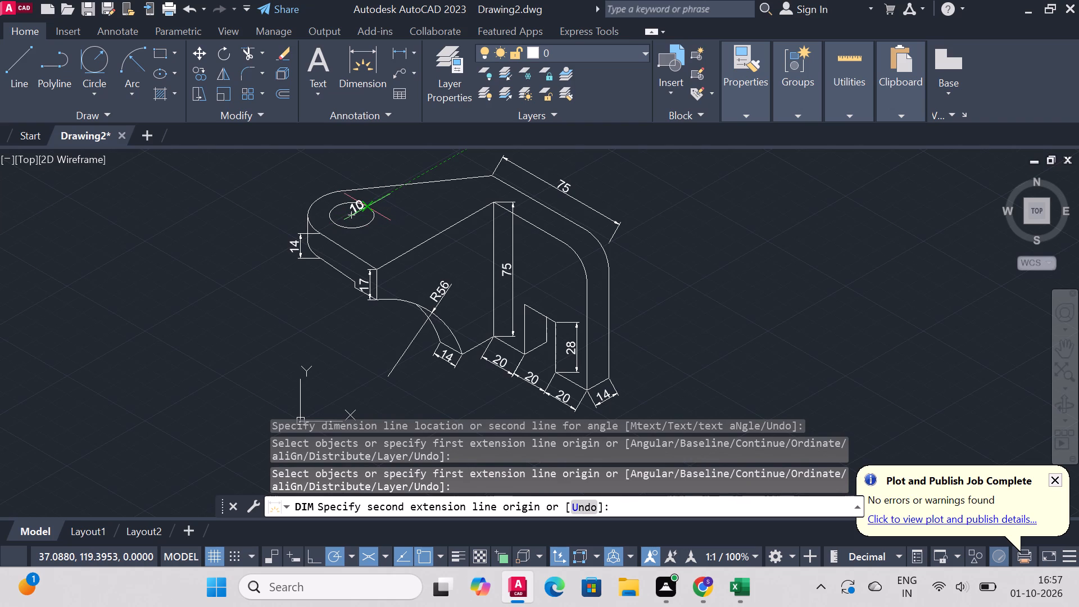
key("Escape")
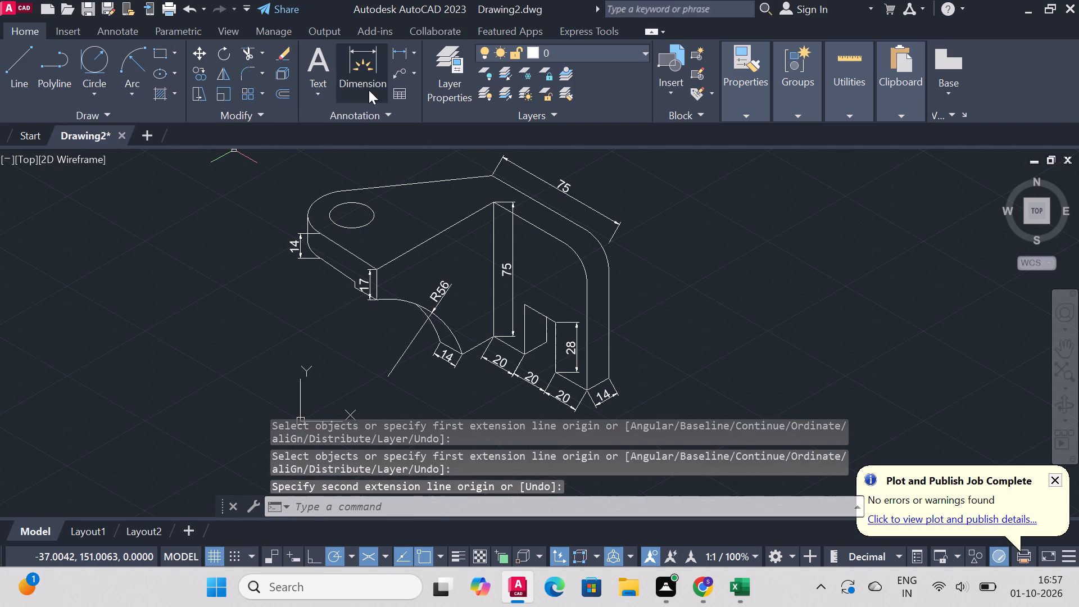
left_click(354, 69)
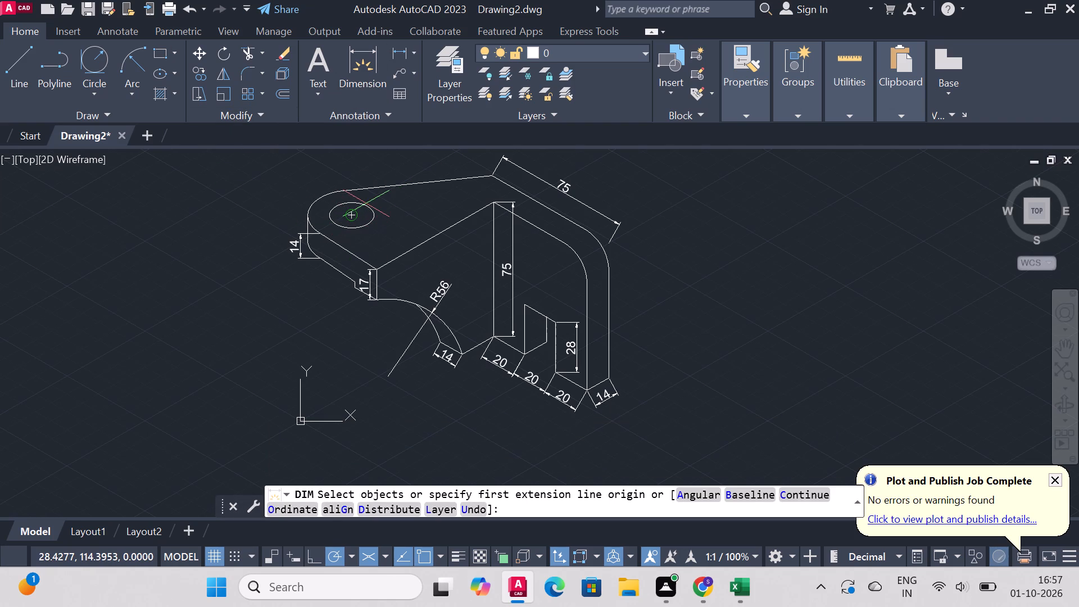
left_click(350, 214)
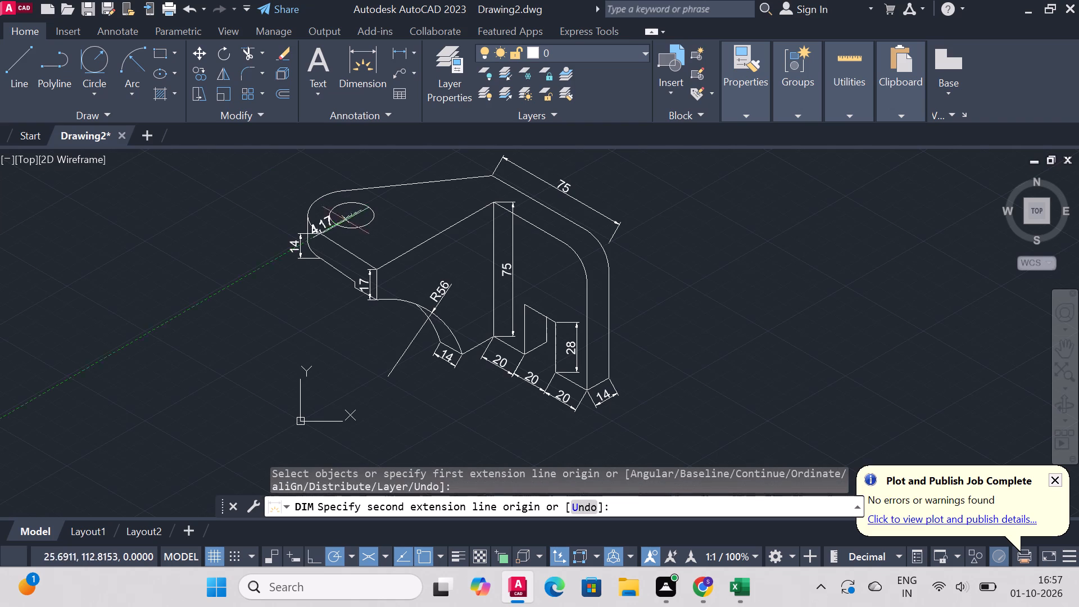
left_click(336, 222)
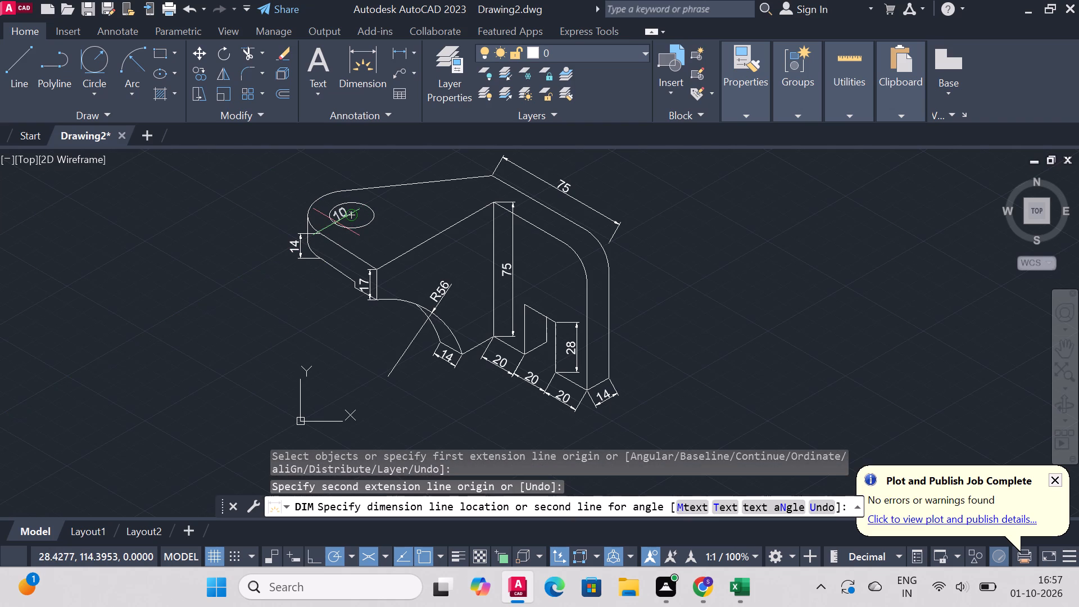
left_click(309, 183)
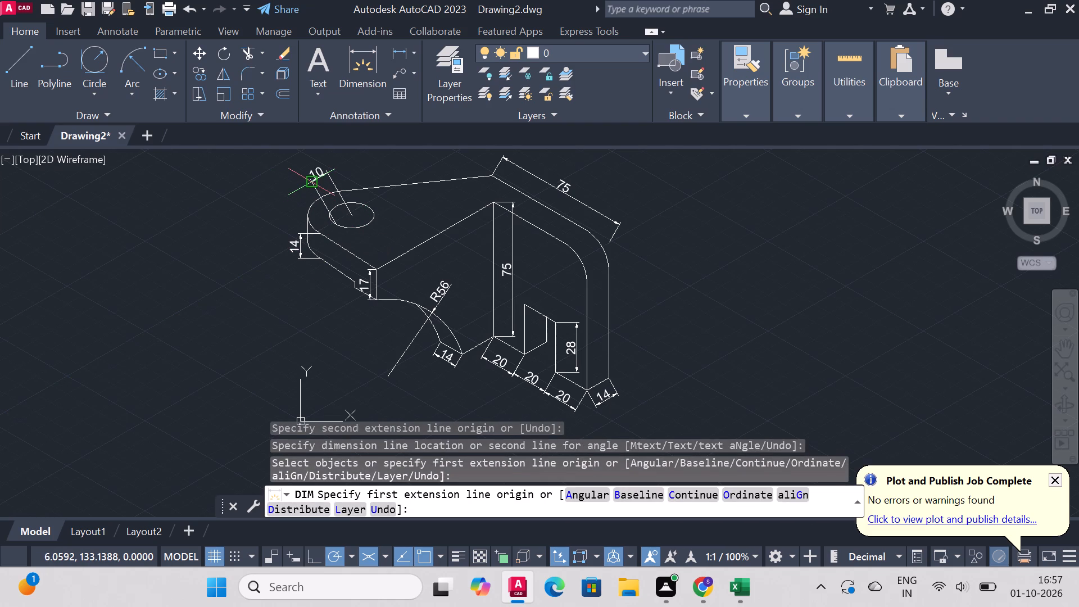
Dimension the distance from the hole's centre to the top plate's inner straight edge.
left_click(352, 215)
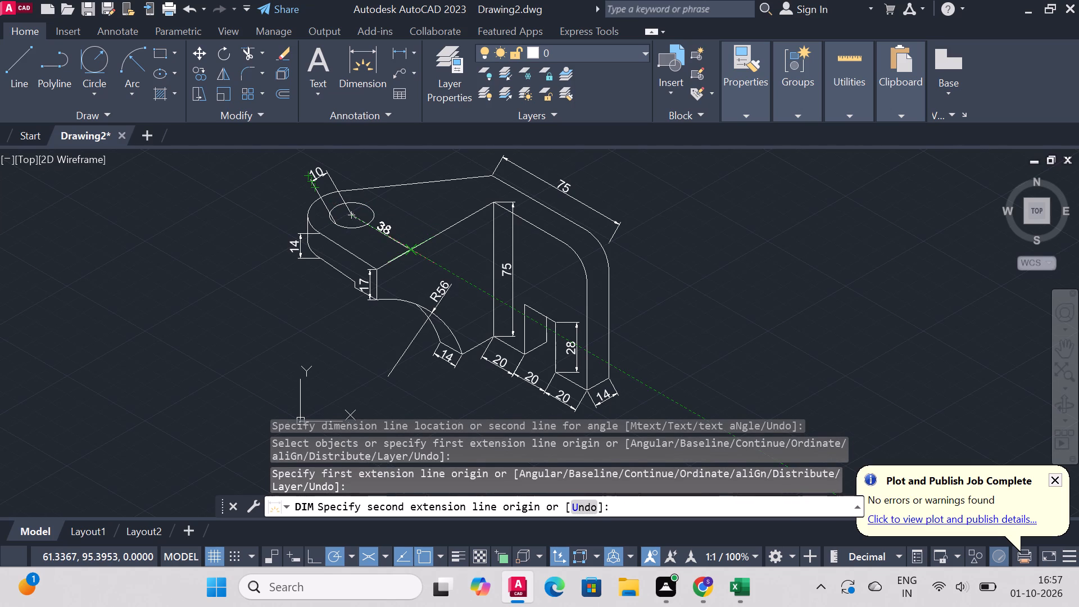
left_click(412, 253)
left_click(416, 233)
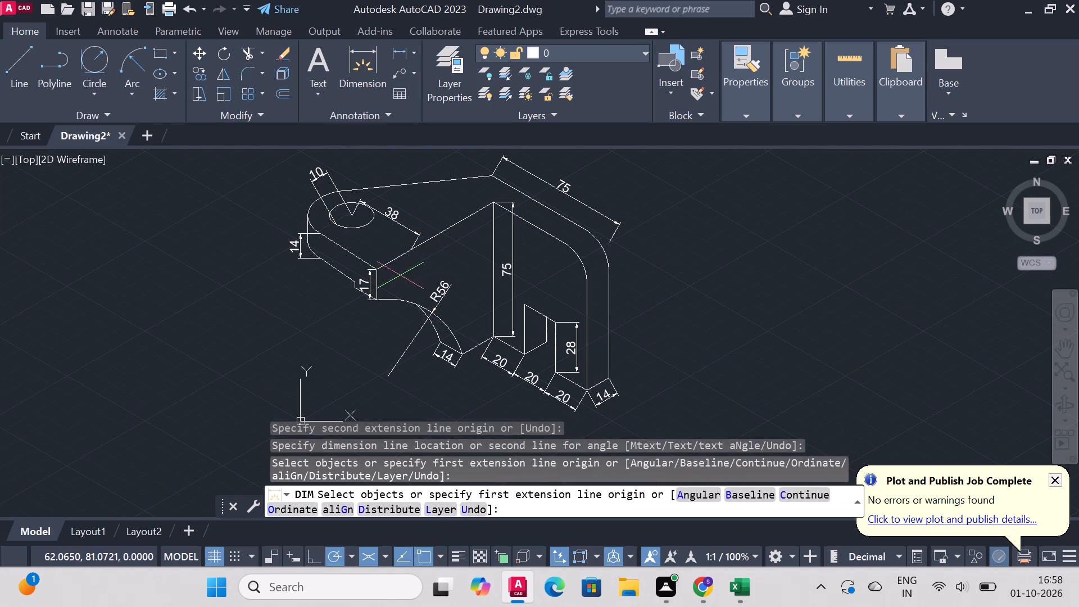
Dimension the full length of the top plate's inner straight edge, placed just below the edge.
left_click(431, 240)
left_click(433, 256)
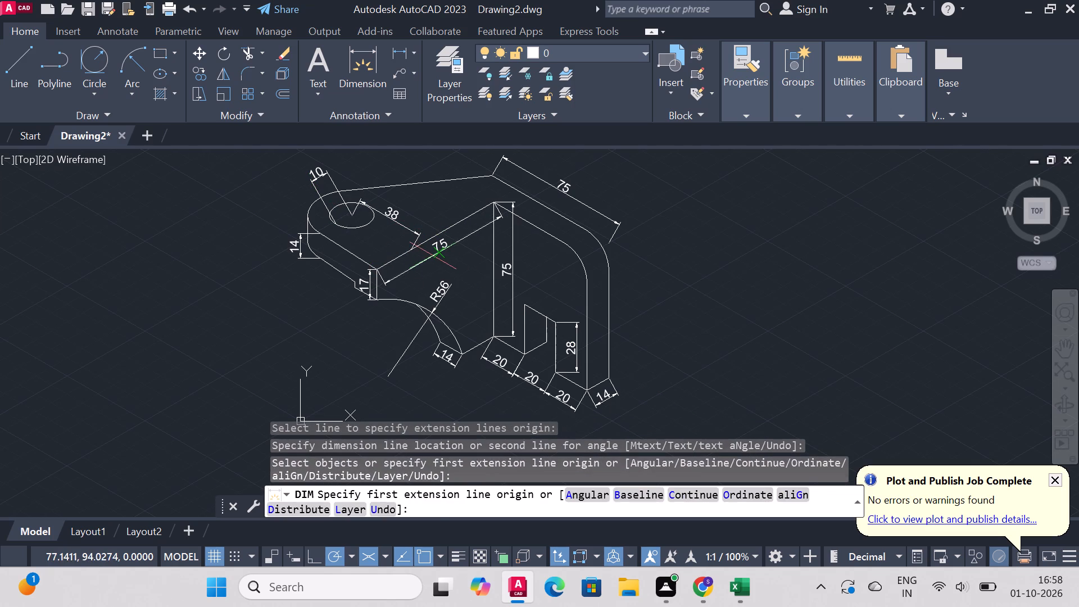
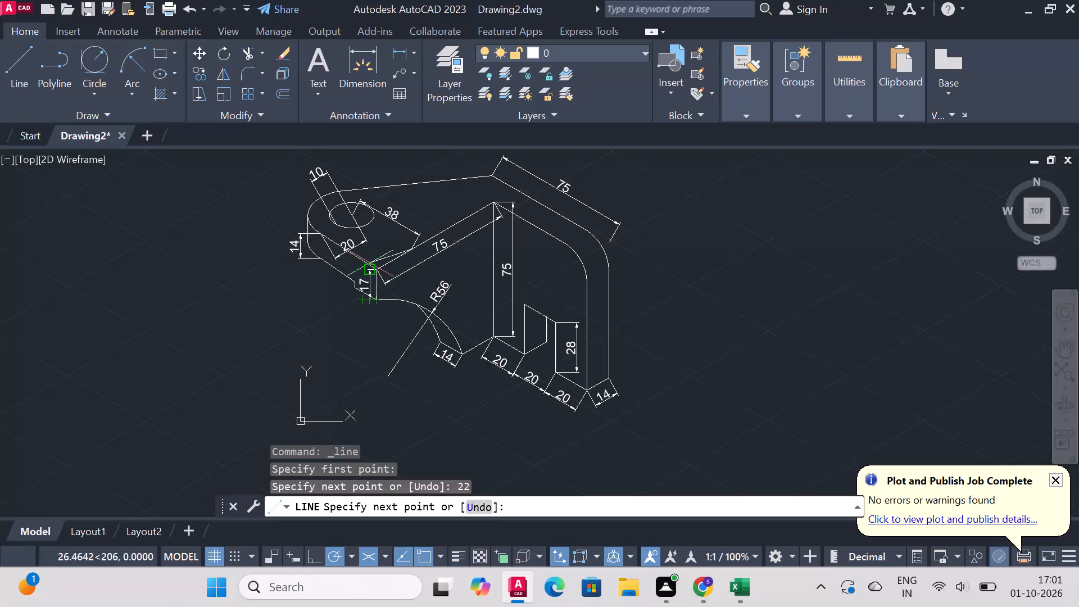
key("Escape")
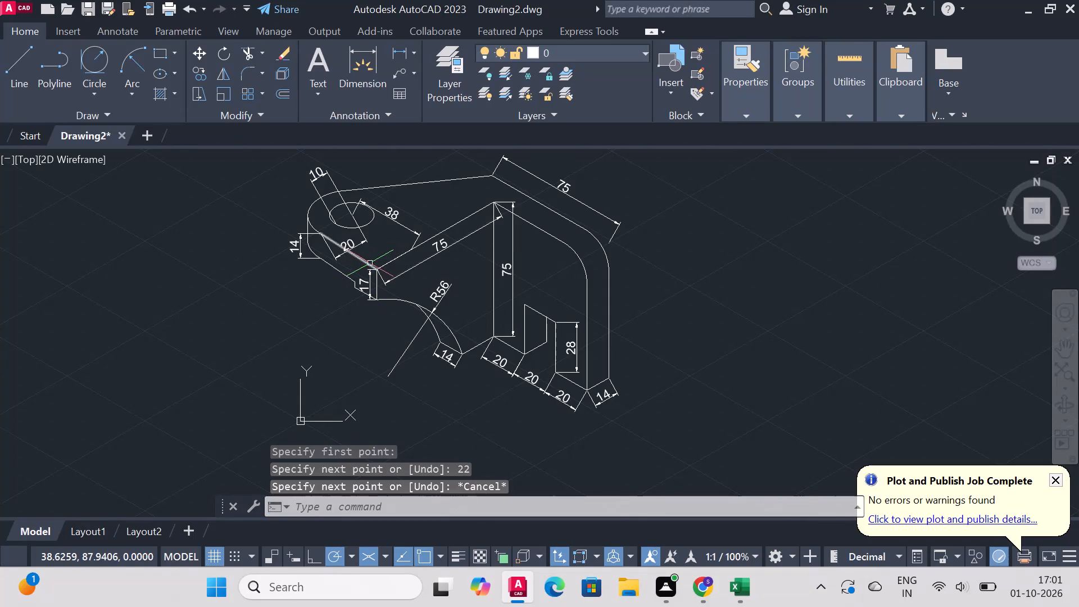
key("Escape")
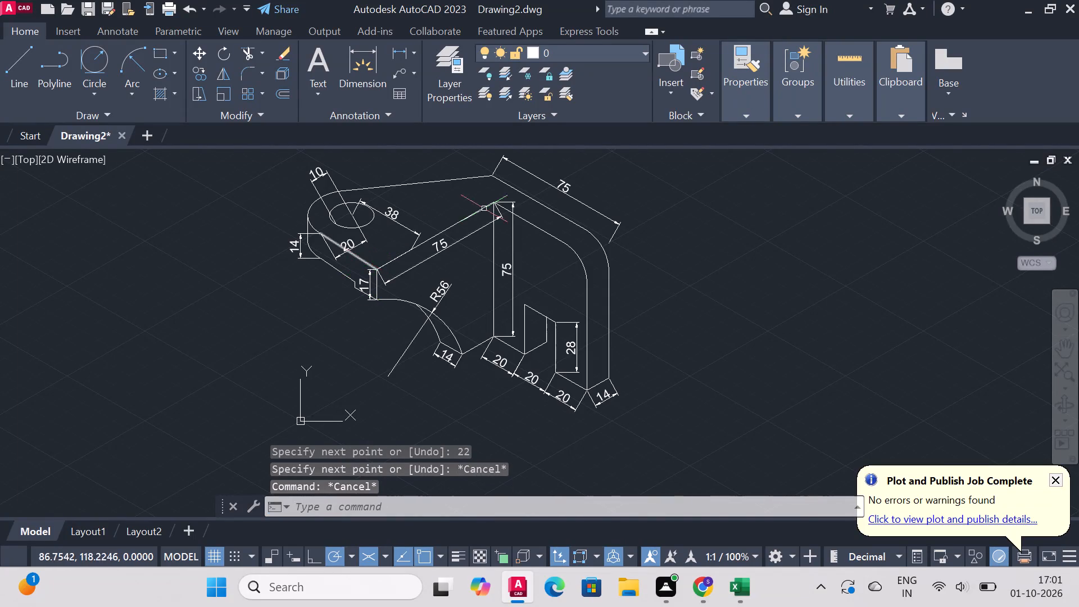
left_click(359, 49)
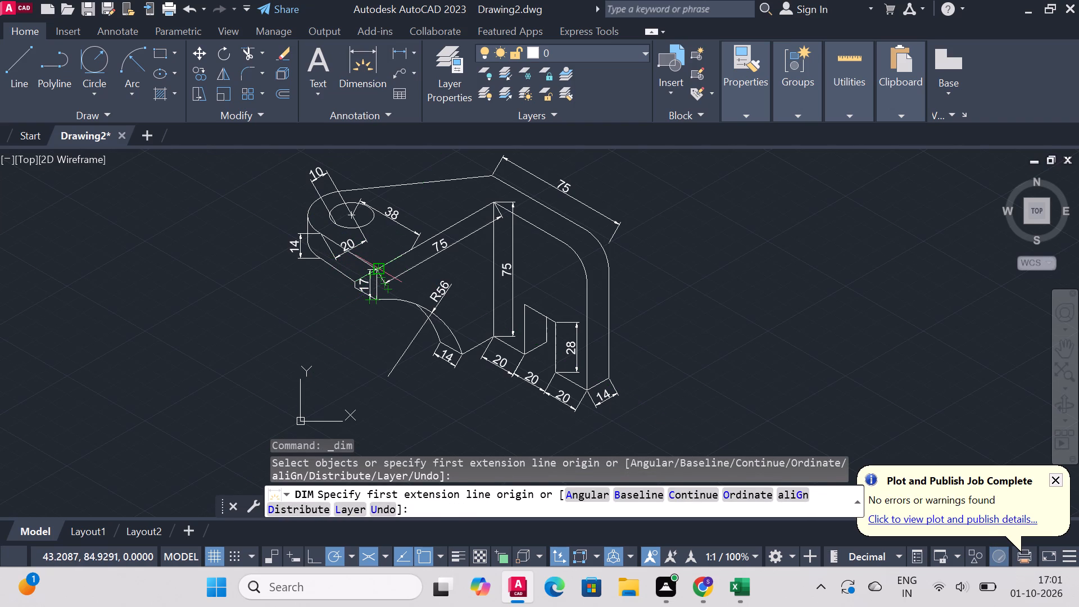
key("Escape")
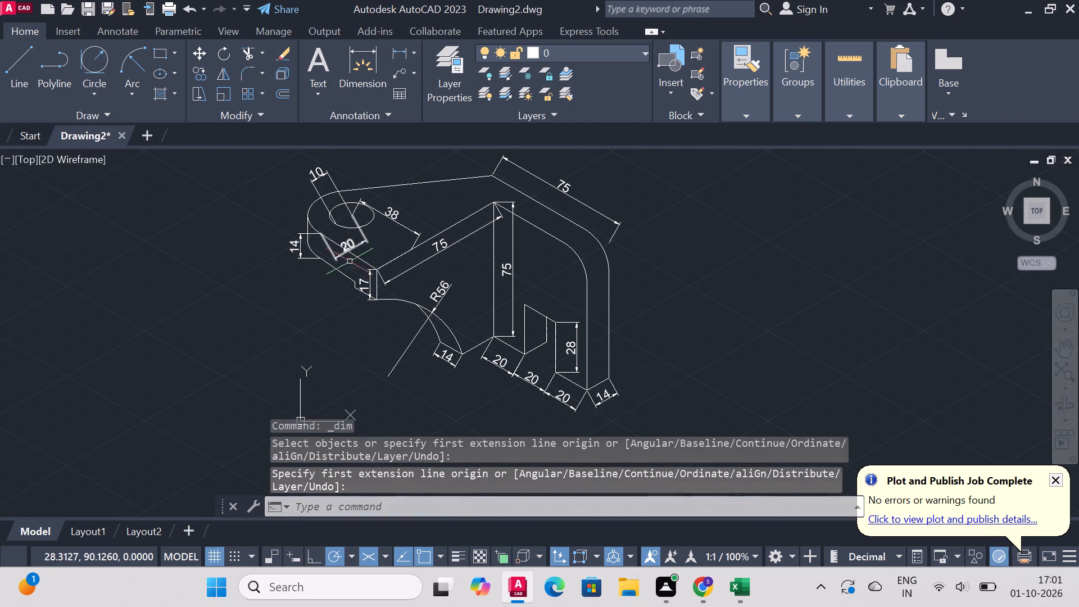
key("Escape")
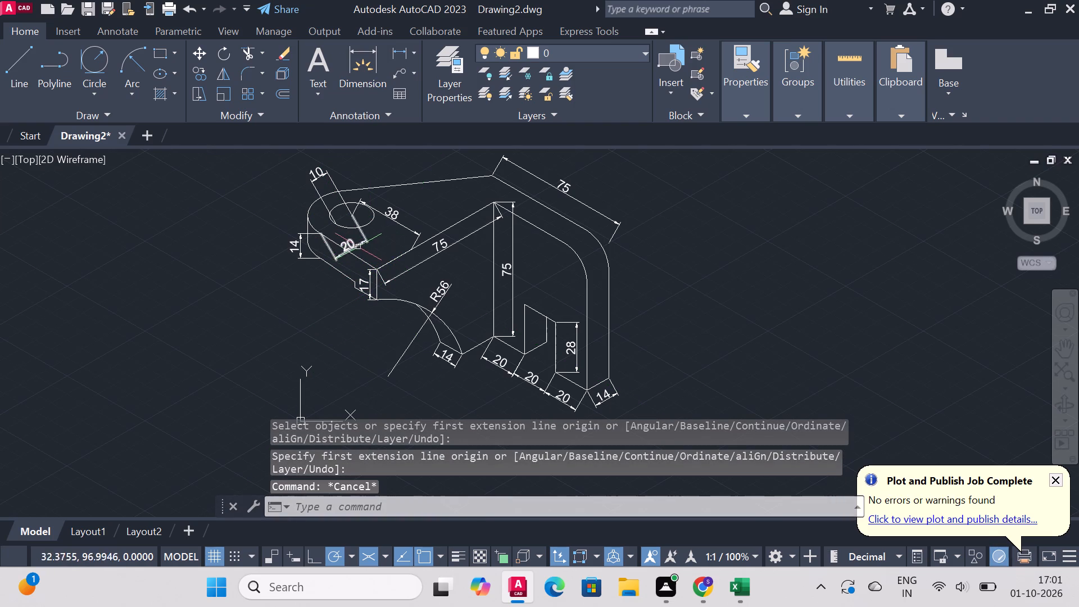
Override the text of the dimension just below the hole, running from the hole's centre to the plate's outer edge, with 22.
double_click(352, 242)
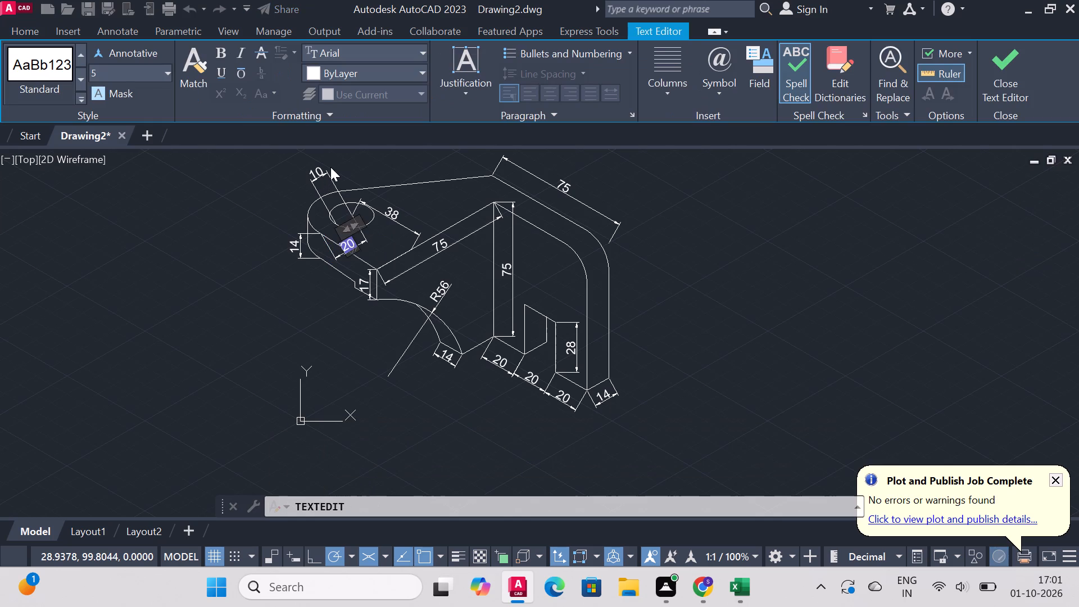
key("2")
key("Right")
key("Right")
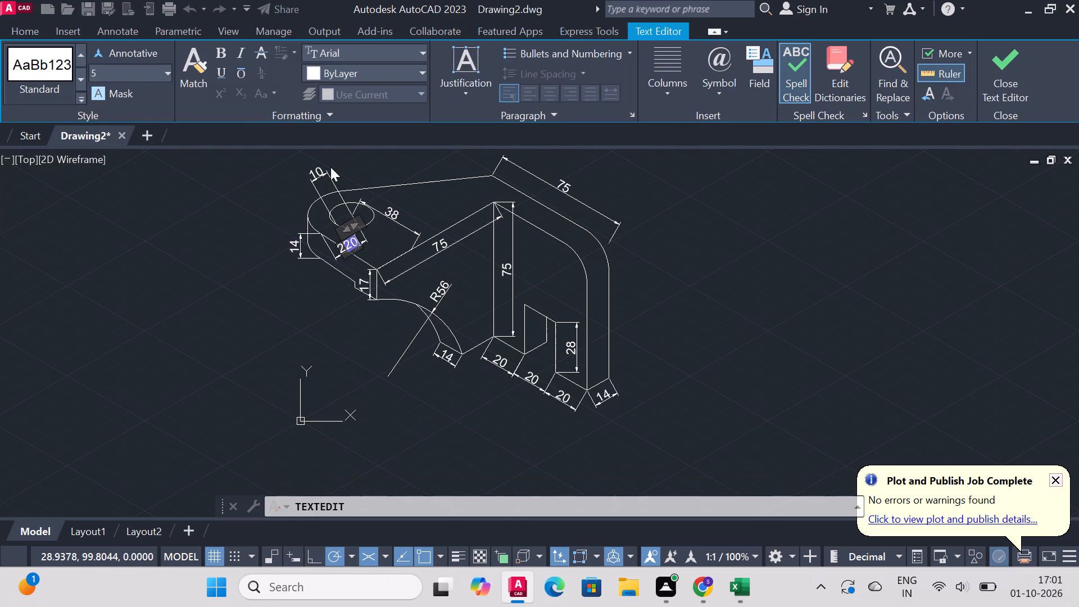
key("BackSpace")
key("2")
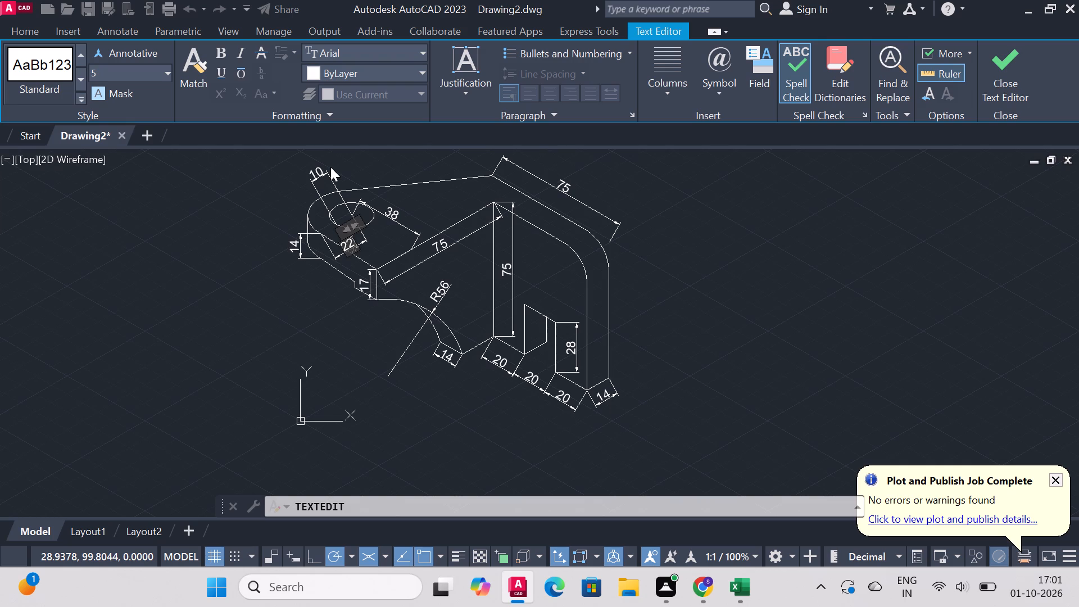
left_click(696, 283)
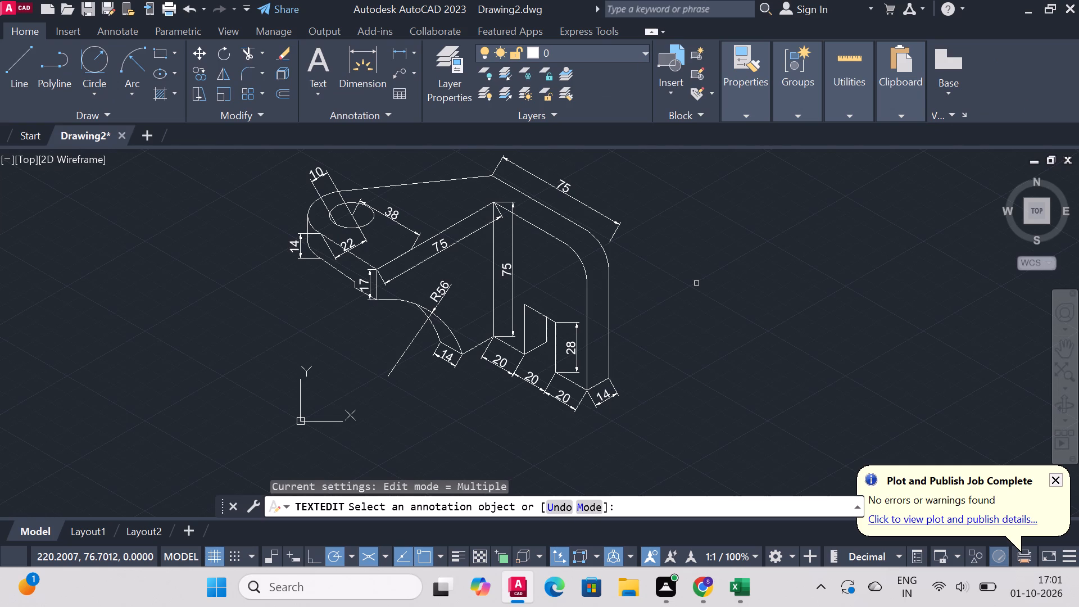
left_click(700, 245)
left_click(698, 230)
left_click(668, 197)
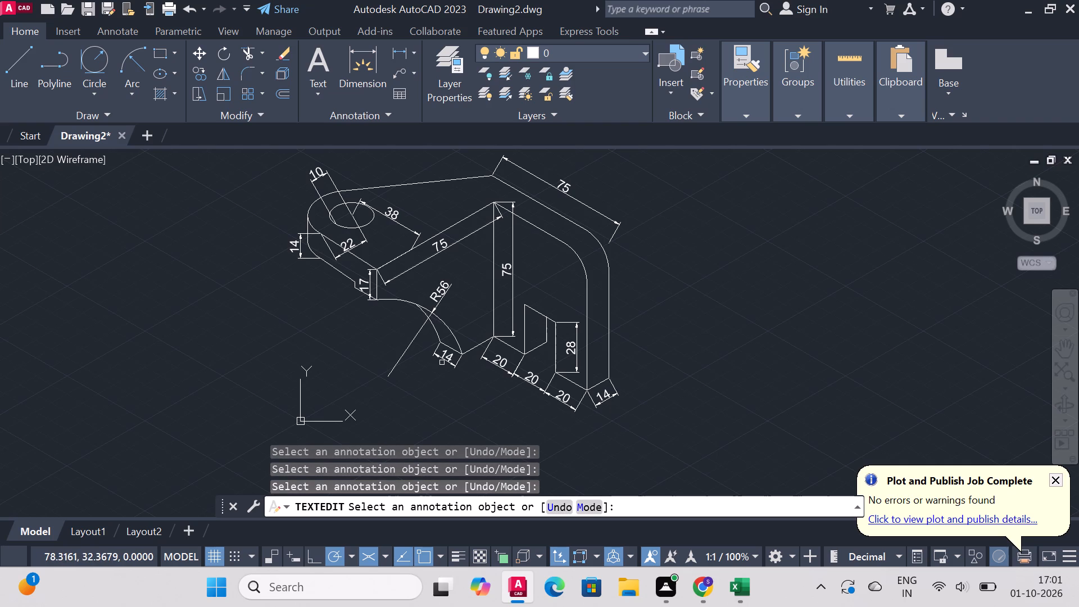
left_click(448, 318)
Dimension the short bottom edge between the curved cutout's lower end and the leg's inner vertical edge, placed just below the edge.
left_click(356, 83)
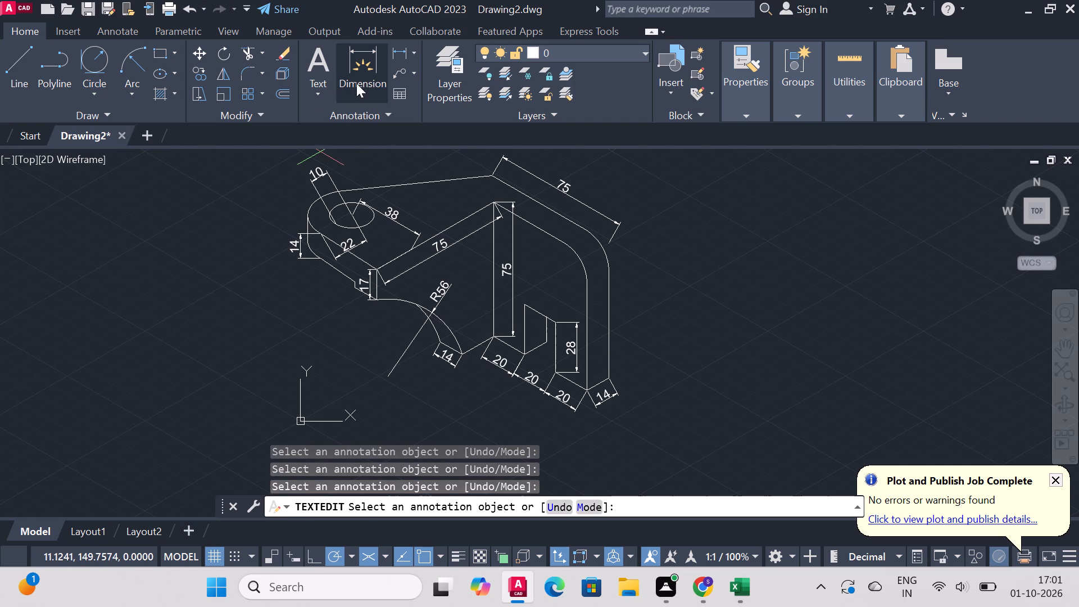
left_click(475, 346)
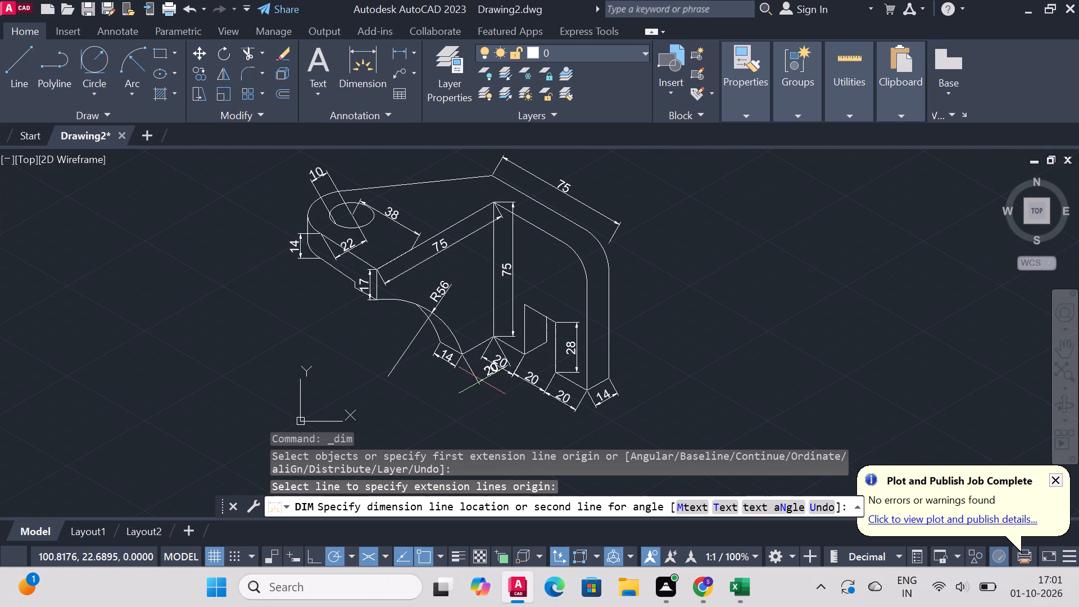
left_click(473, 365)
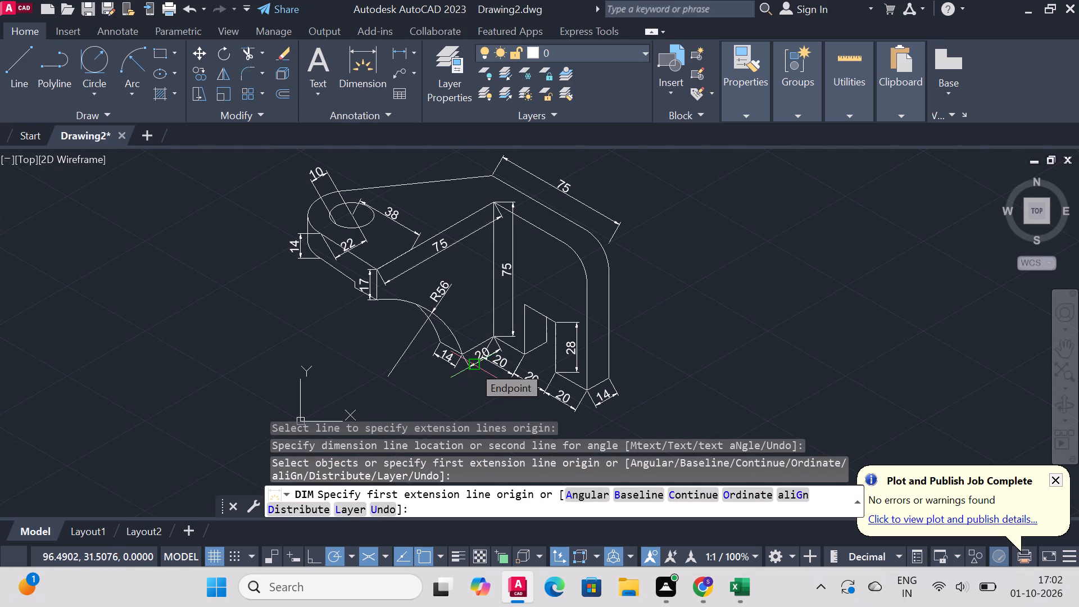
key("Escape")
key("Escape")
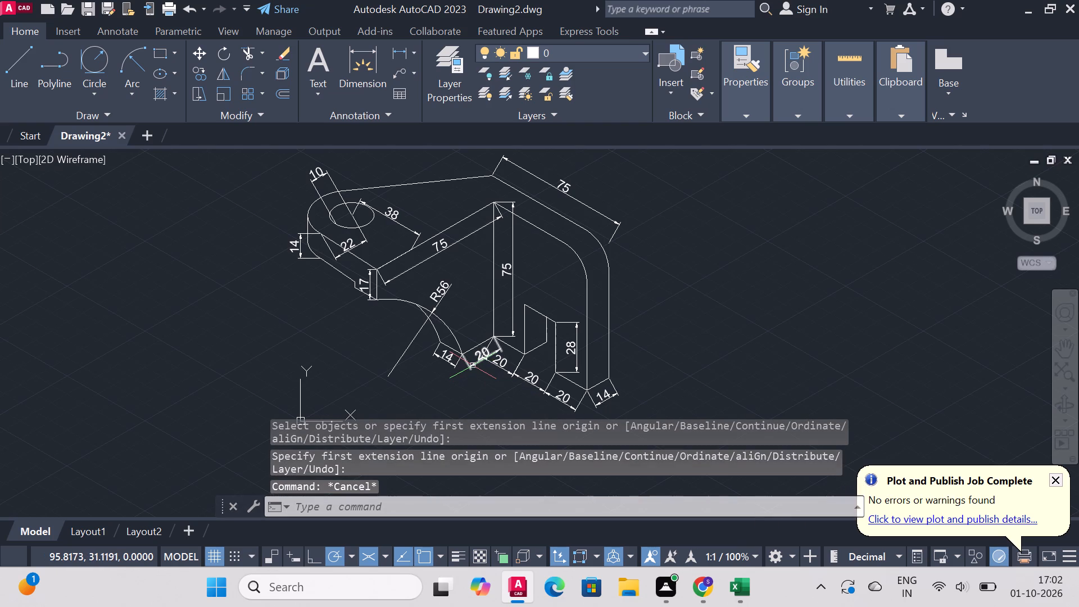
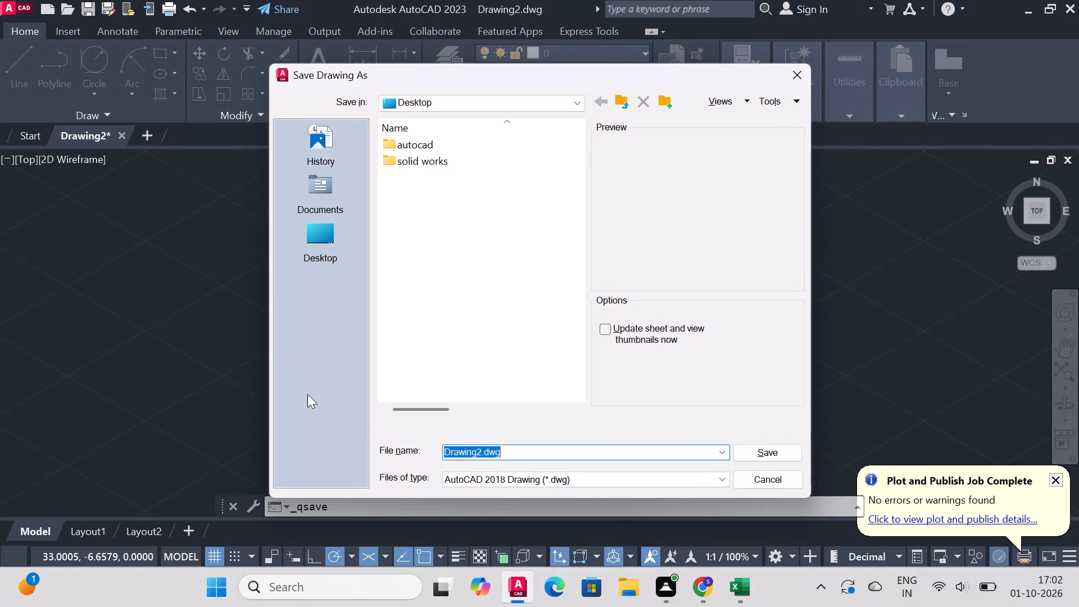
Save the drawing to the Desktop as "mechanical bracket" in AutoCAD 2018 Drawing format.
left_click(328, 237)
left_click_drag(512, 451, 419, 507)
key("ctrl+v")
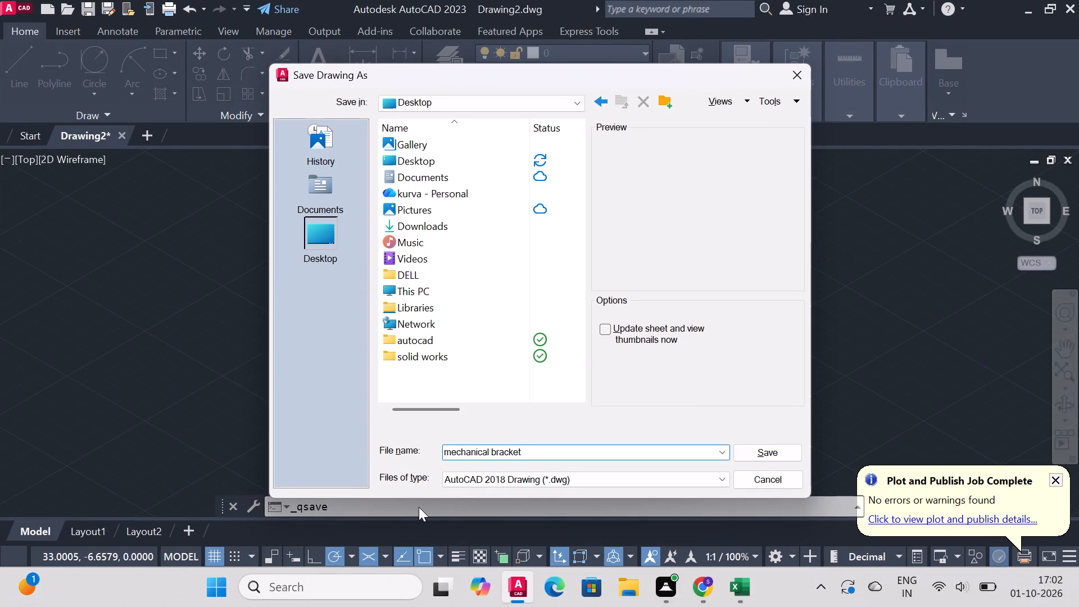
left_click(764, 451)
Turn off command log file recording with LOGFILEOFF.
type("log")
key("Return")
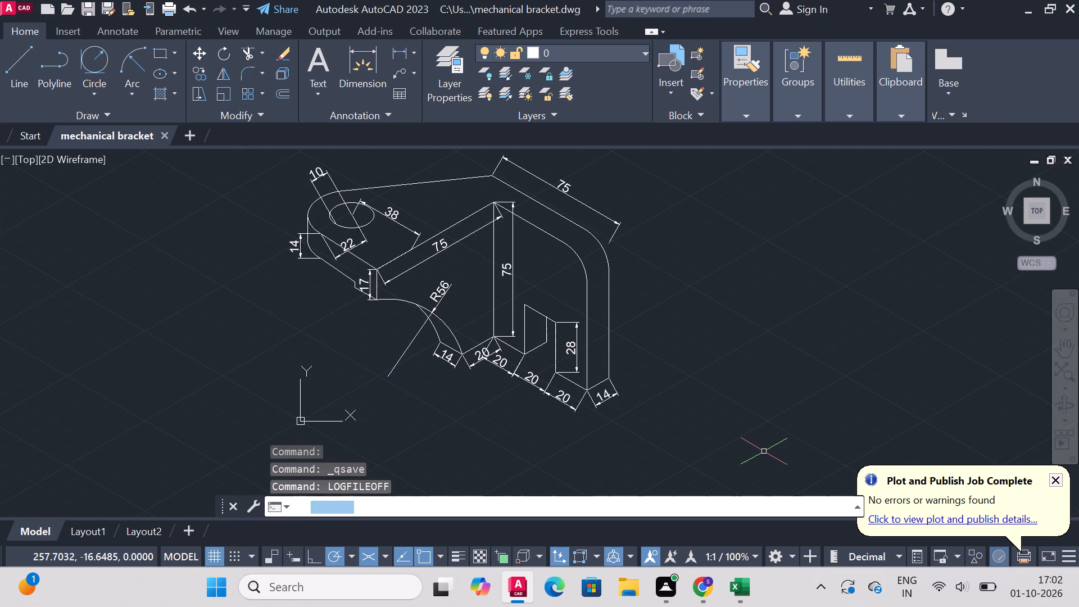
Plot with DWG To PDF.pc3 in landscape orientation, using a window around the whole dimensioned bracket as the plot area.
type("plot")
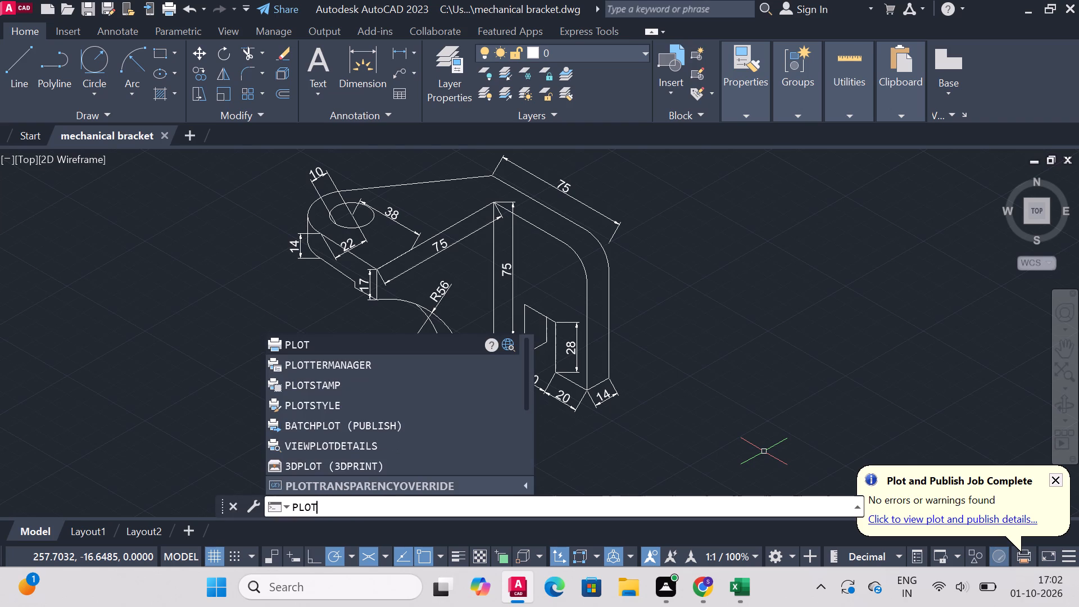
key("Return")
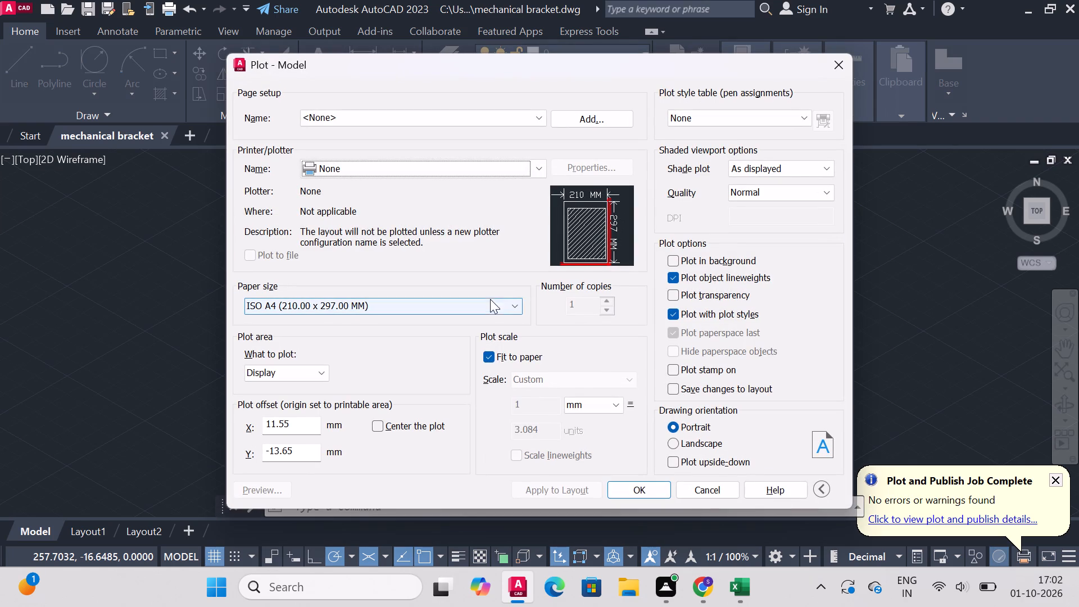
left_click(483, 164)
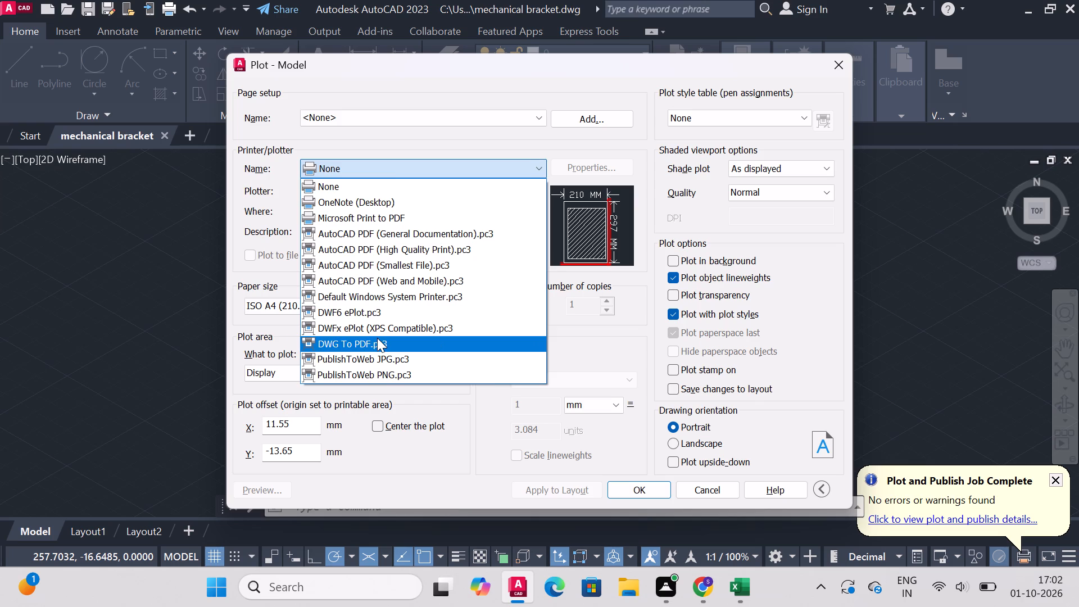
left_click(377, 338)
left_click(280, 367)
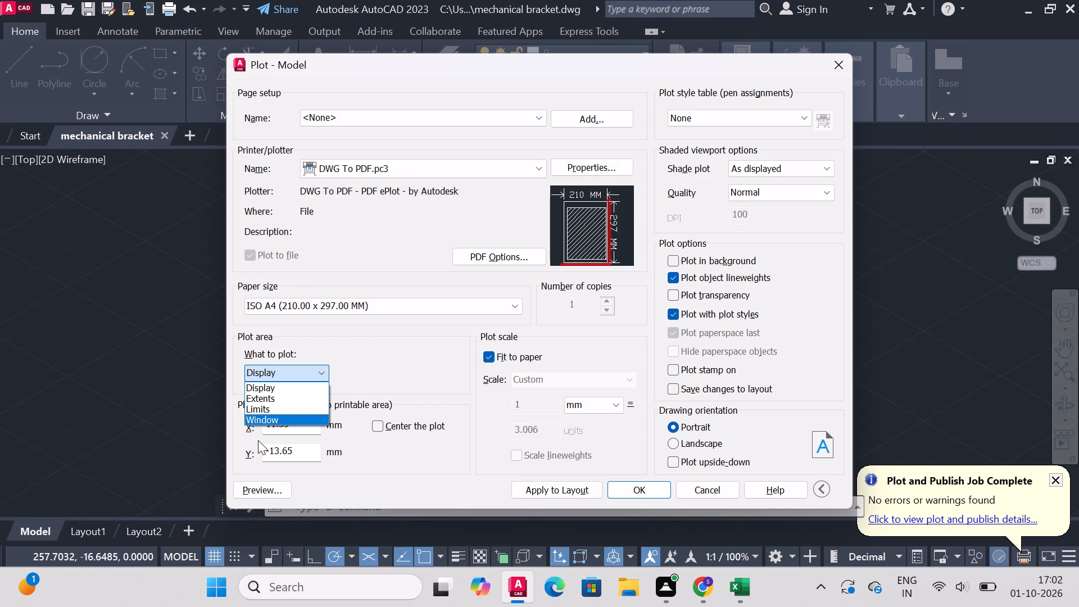
left_click(271, 419)
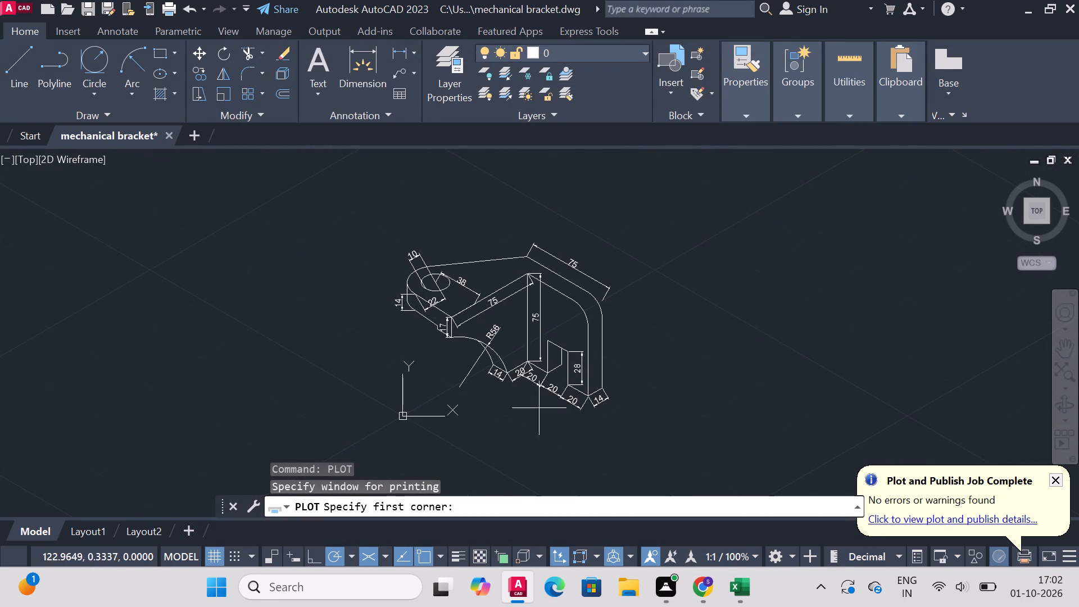
left_click(329, 198)
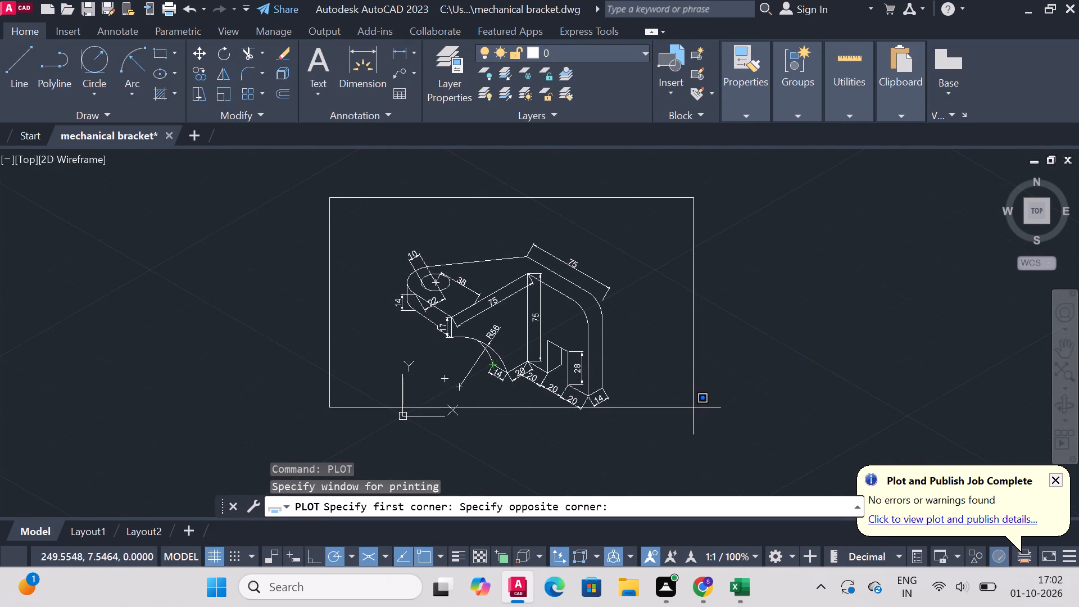
left_click(690, 433)
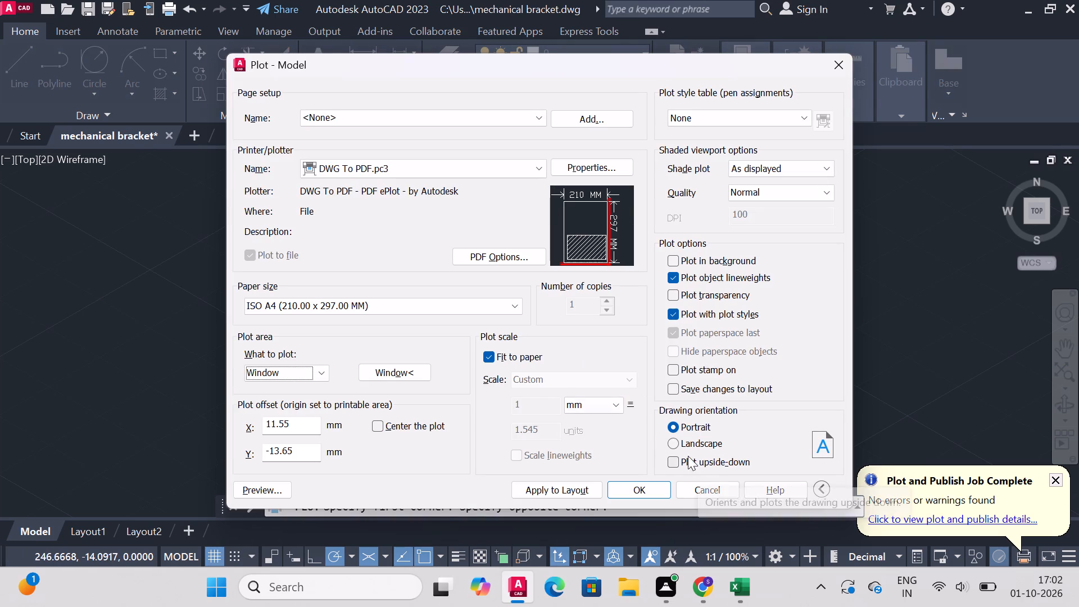
left_click(677, 443)
left_click(641, 492)
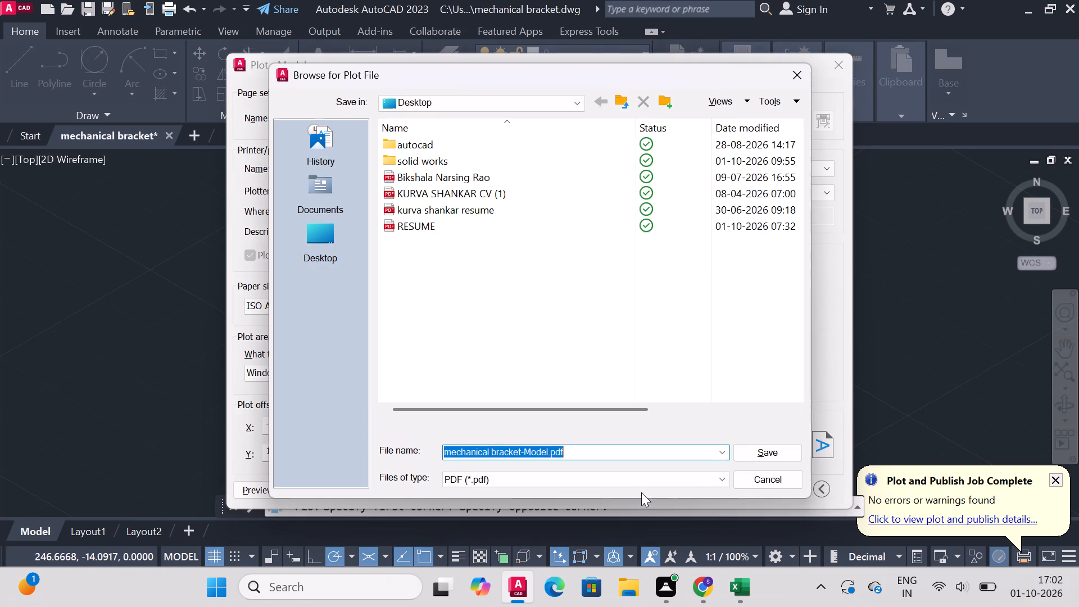
Save the plotted PDF to the Desktop under the proposed file name and close the PDF opened in the browser.
left_click(298, 239)
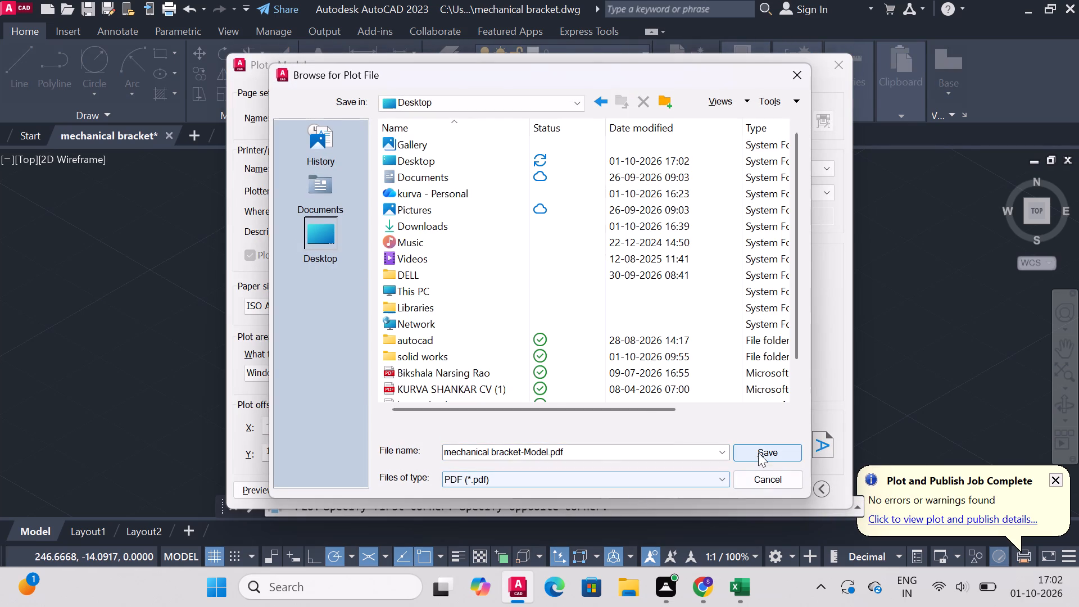
left_click(759, 452)
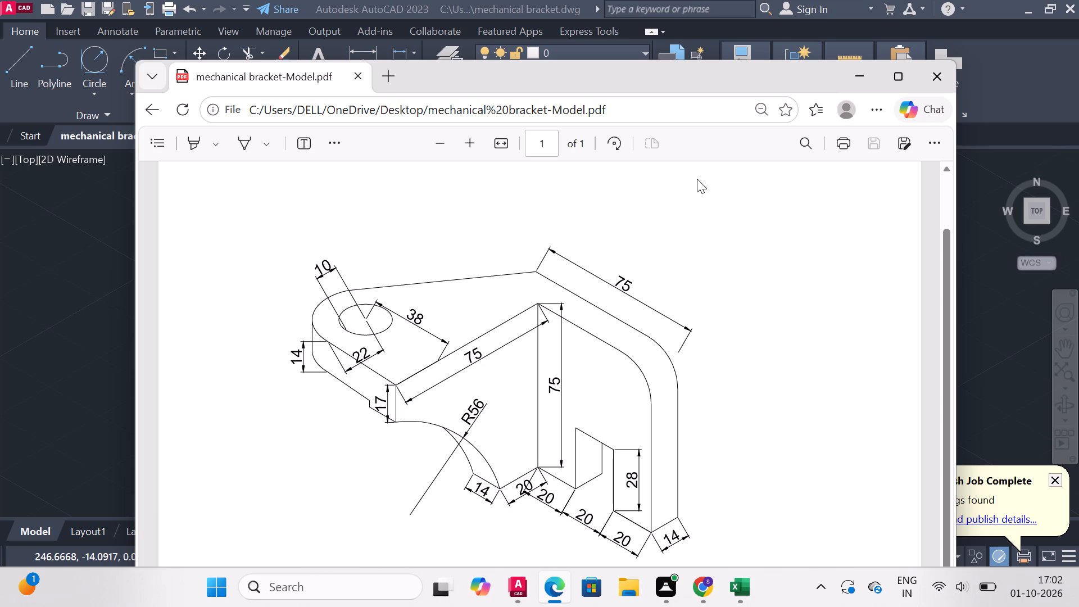
left_click(931, 71)
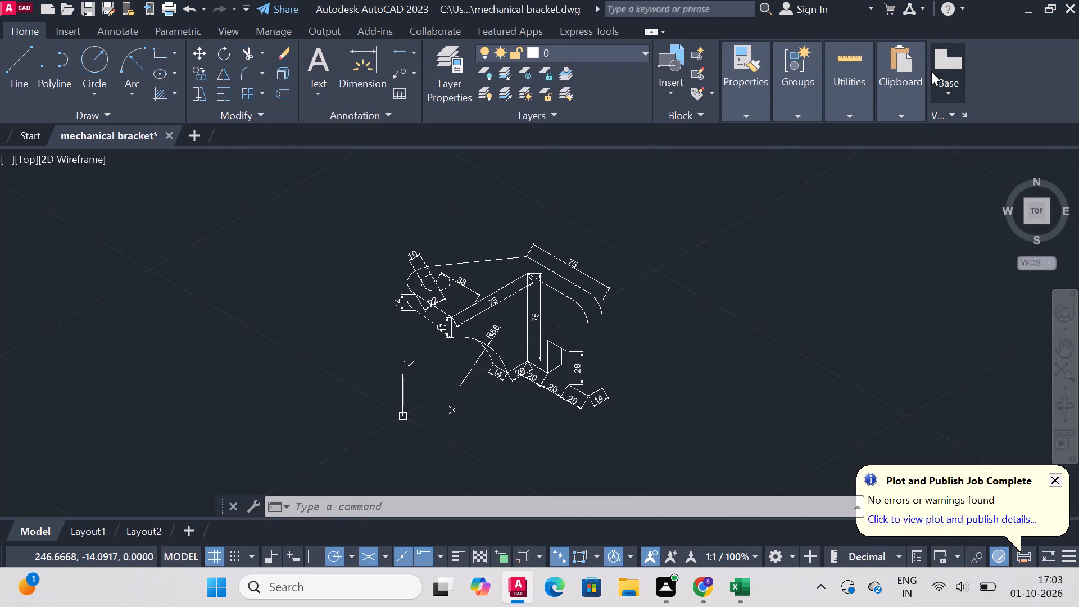